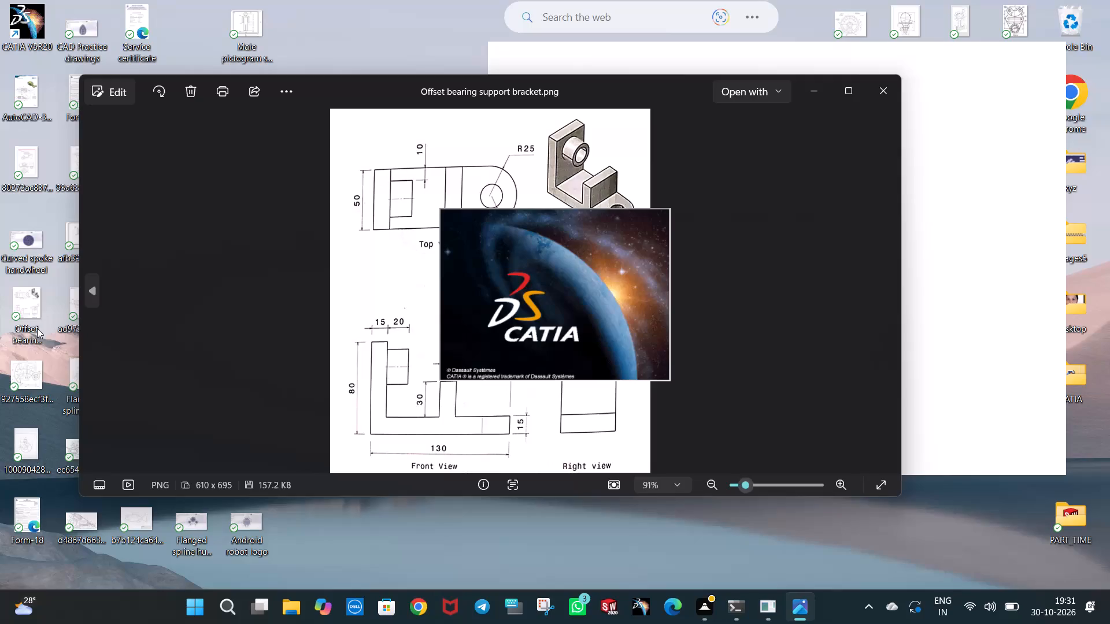
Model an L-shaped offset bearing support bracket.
Switch to Photos to show the offset bearing support bracket drawing over the CATIA window for reference.
{"action": "left_click", "coordinate": [400, 211]}
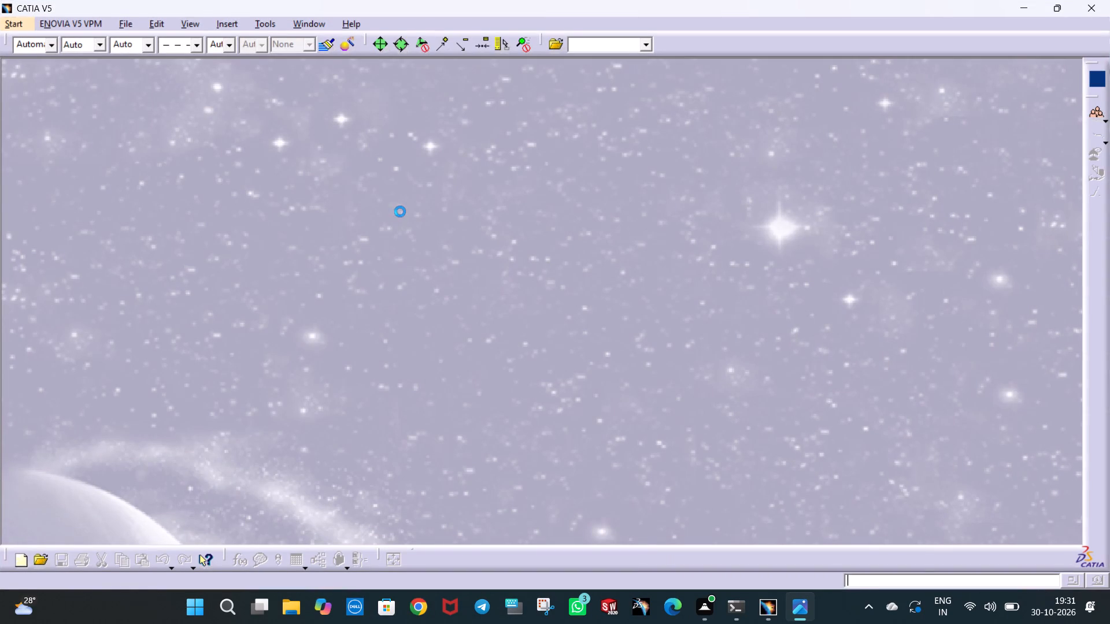
{"action": "left_click", "coordinate": [804, 607]}
{"action": "left_click", "coordinate": [805, 608]}
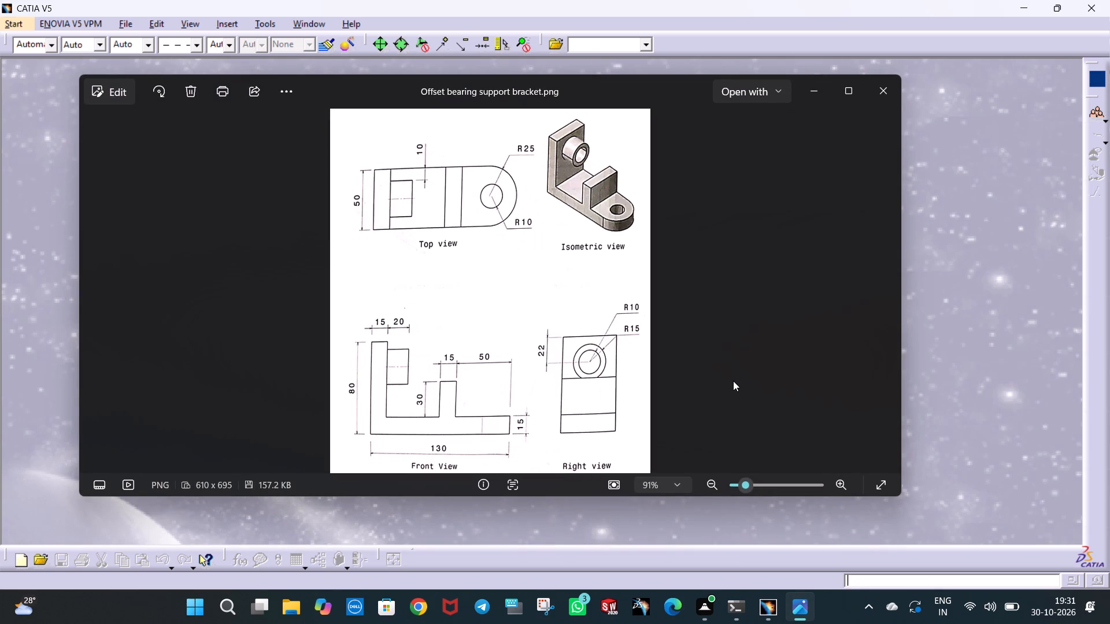
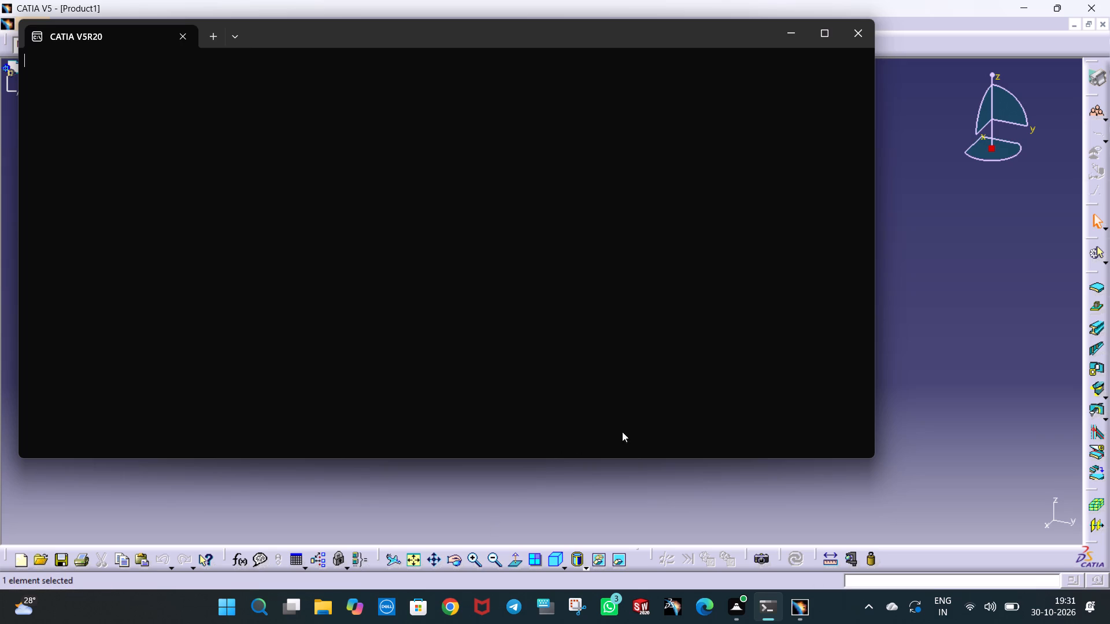
Return to CATIA, create a new mechanical design part and open a sketch on the yz plane.
{"action": "left_click", "coordinate": [918, 277]}
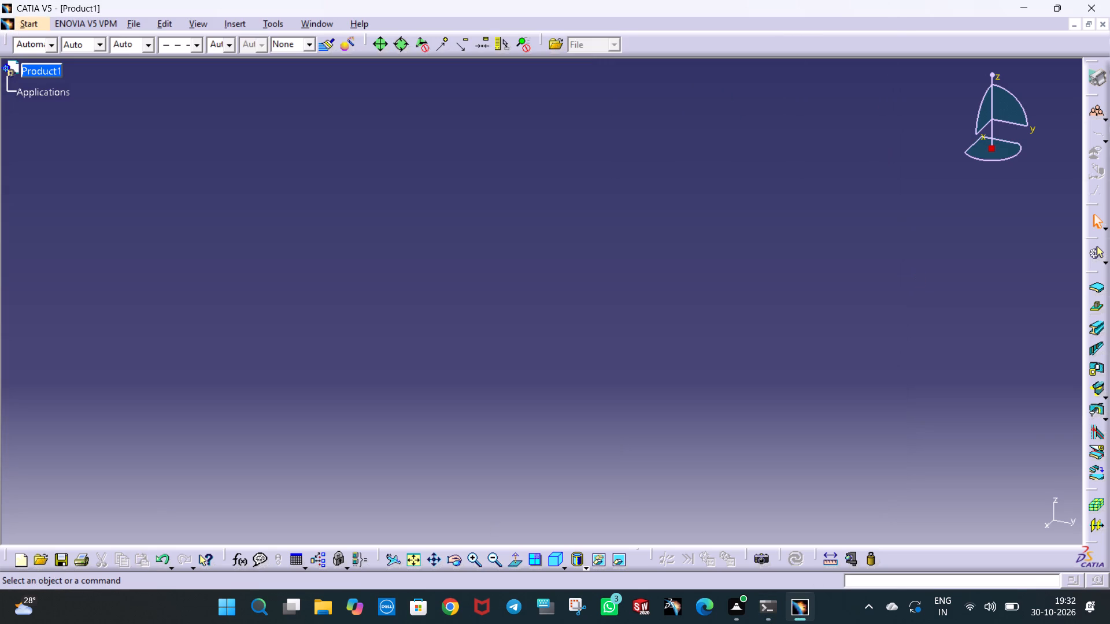
{"action": "left_click", "coordinate": [29, 23]}
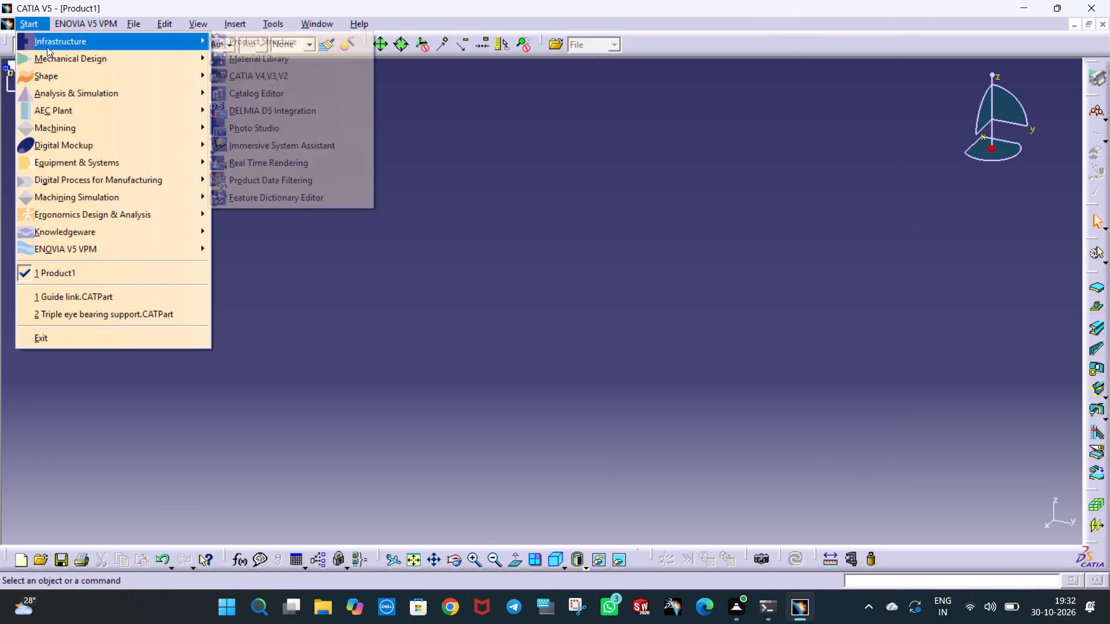
{"action": "left_click", "coordinate": [61, 56]}
{"action": "left_click", "coordinate": [299, 86]}
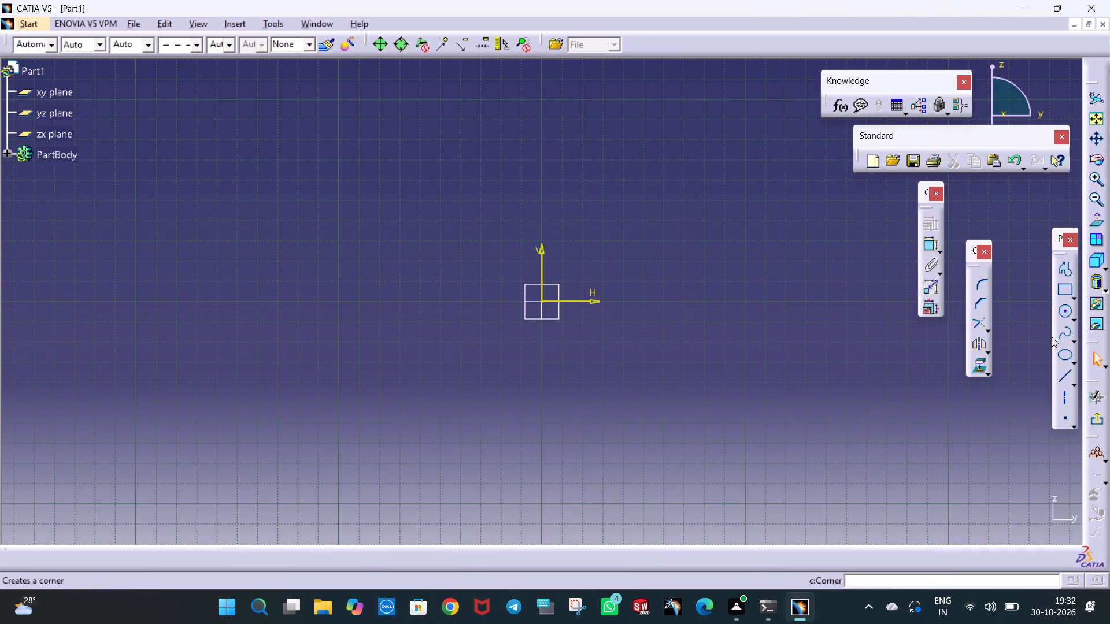
Sketch the base line from the origin along the positive horizontal axis and constrain its length to 130 mm.
{"action": "left_click", "coordinate": [1064, 376]}
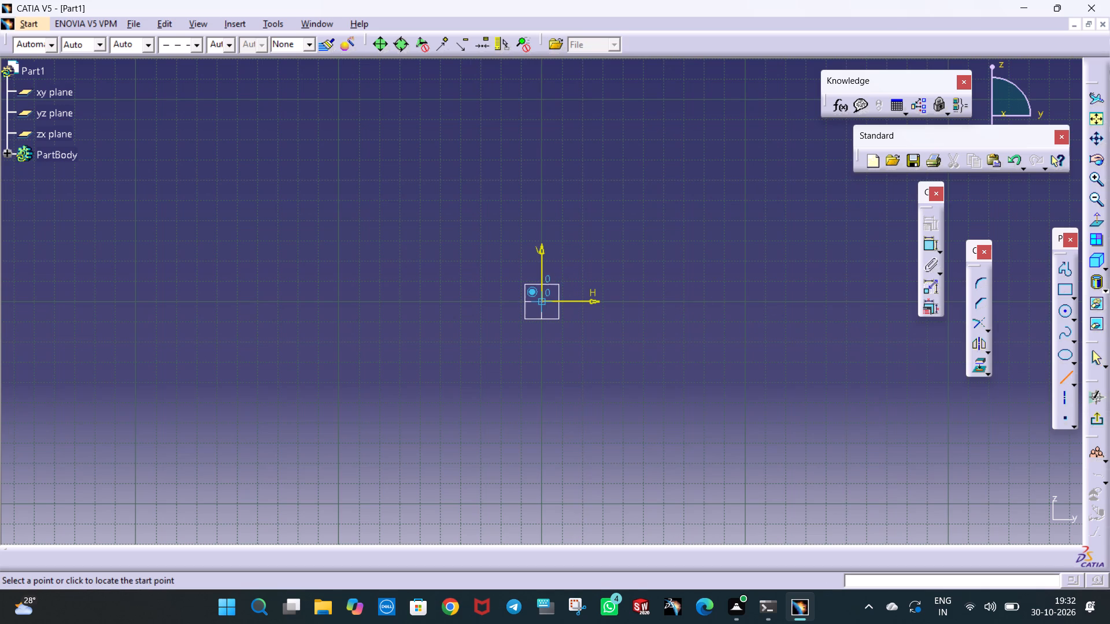
{"action": "left_click", "coordinate": [545, 300]}
{"action": "left_click", "coordinate": [797, 301]}
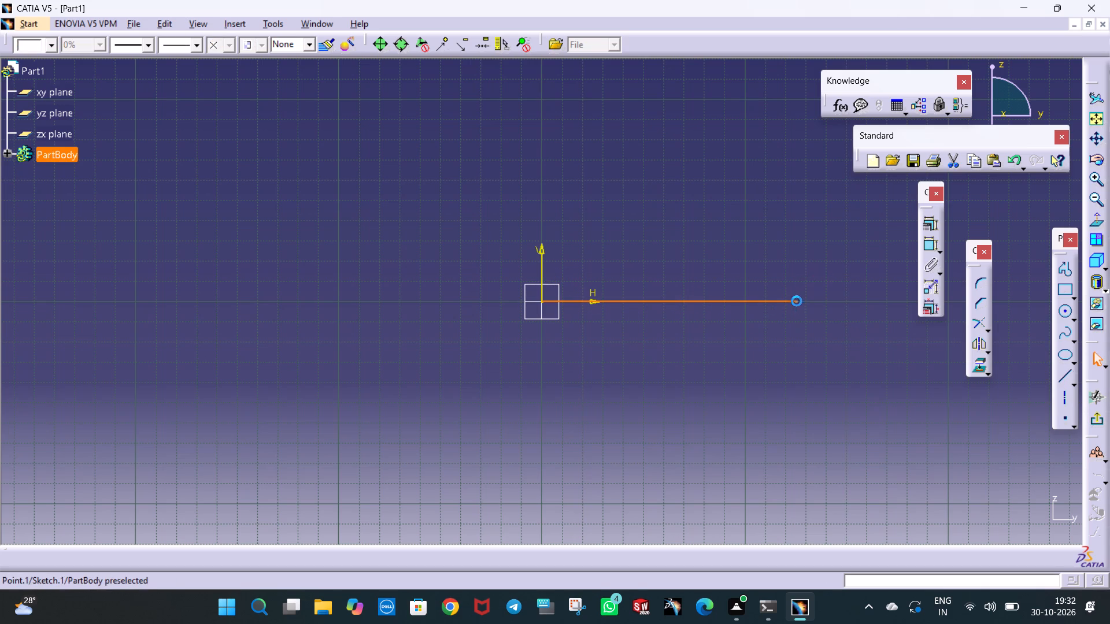
{"action": "left_click", "coordinate": [933, 248]}
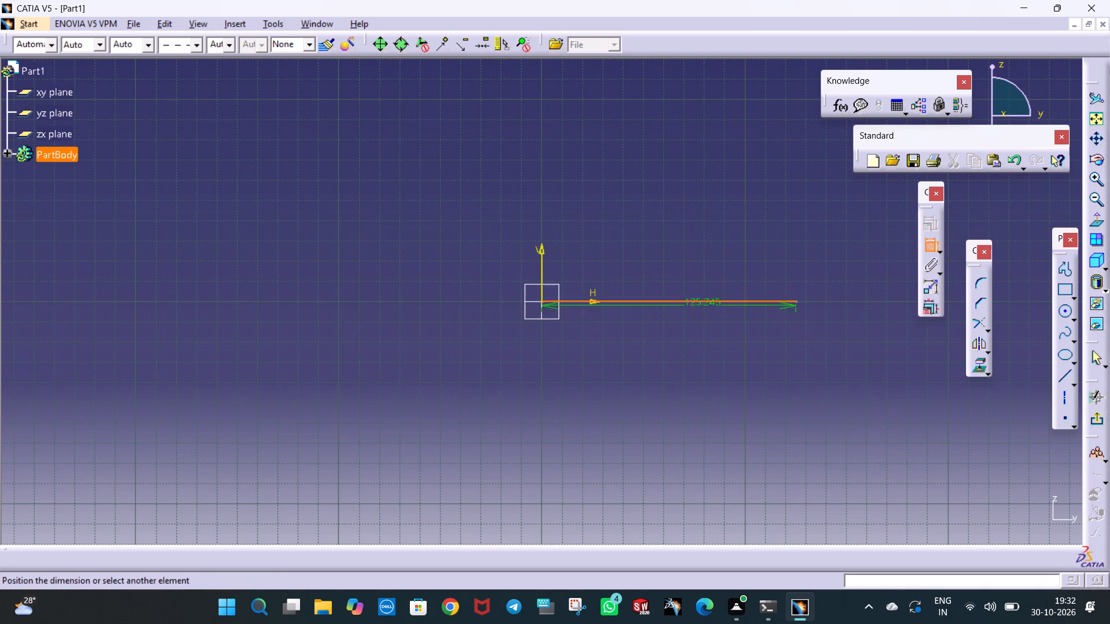
{"action": "left_click", "coordinate": [667, 358]}
{"action": "double_click", "coordinate": [674, 355]}
{"action": "type", "text": "130"}
{"action": "key", "text": "Return"}
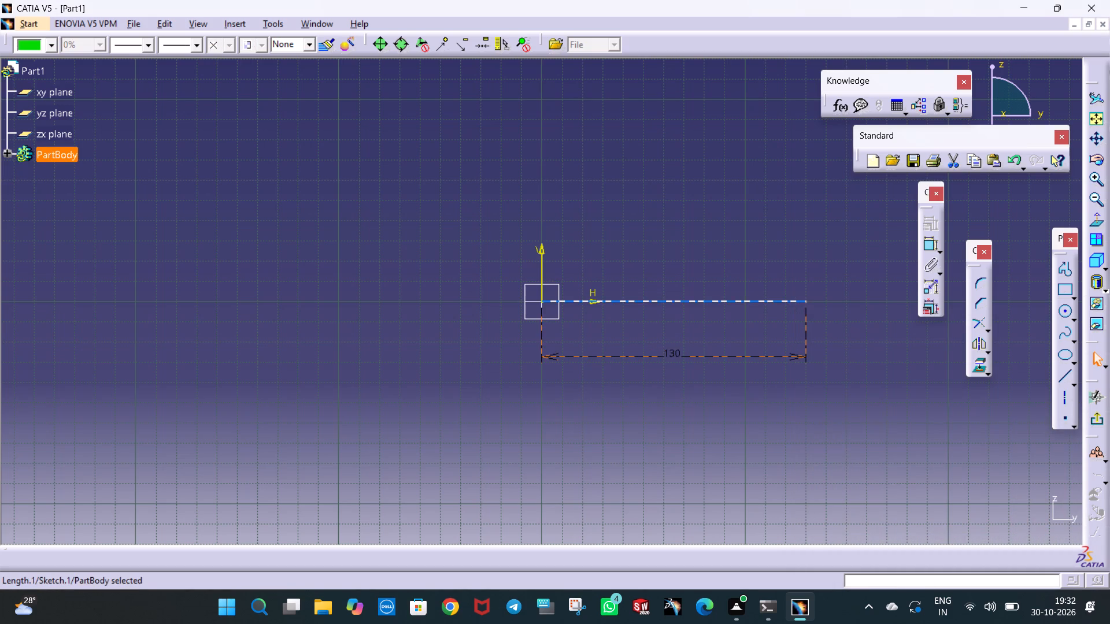
{"action": "left_click", "coordinate": [719, 389]}
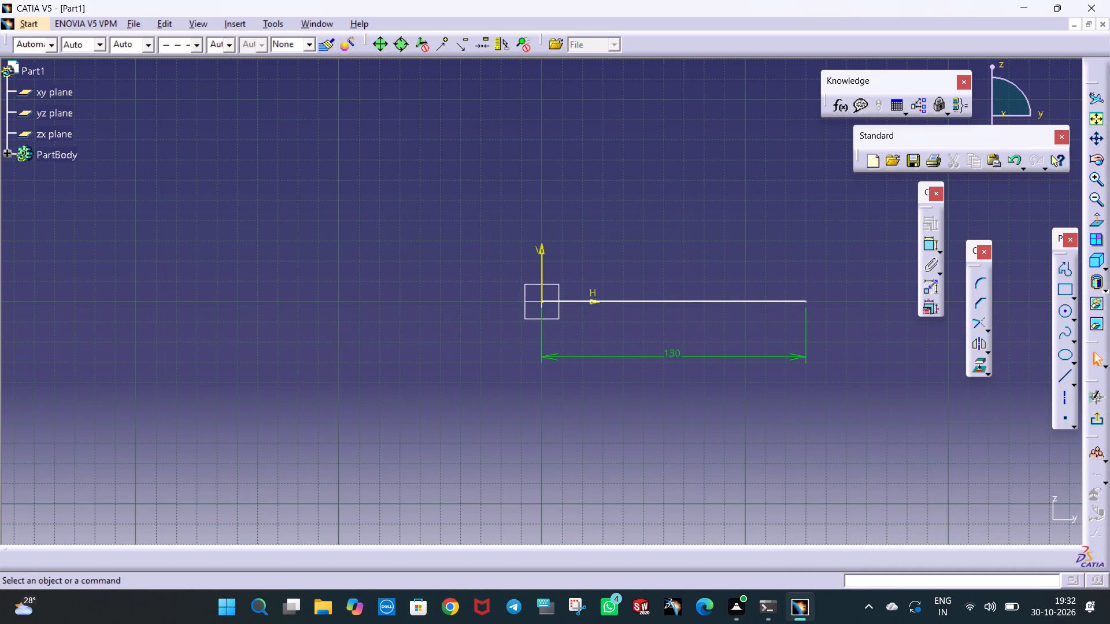
Draw a vertical line upward from the far end of the base line and constrain its length to 15 mm.
{"action": "left_click", "coordinate": [1063, 380]}
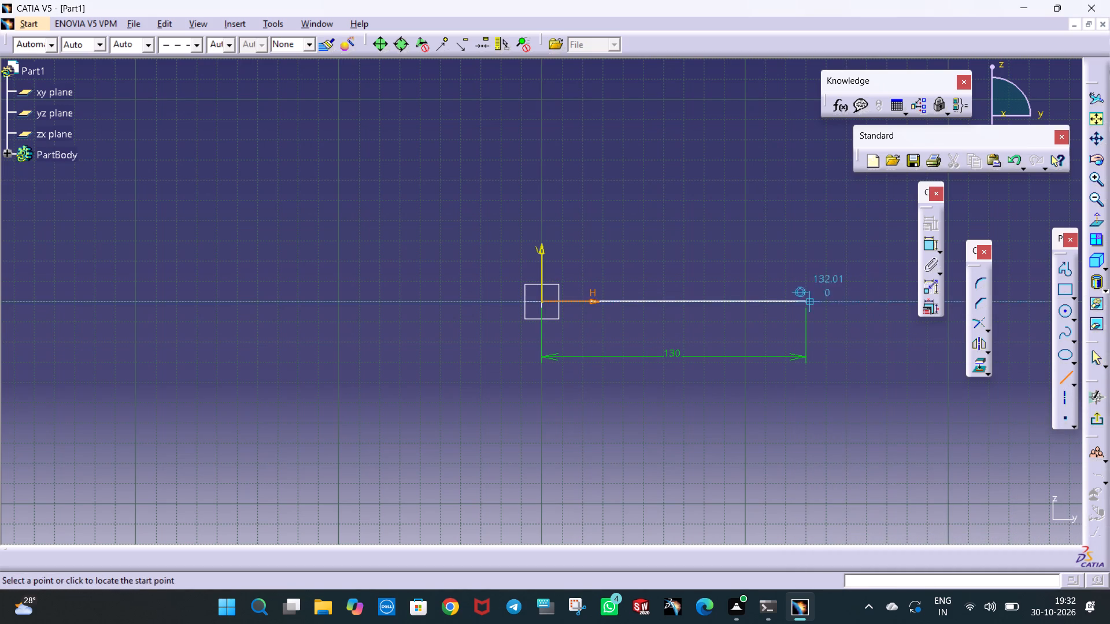
{"action": "left_click", "coordinate": [806, 301]}
{"action": "left_click", "coordinate": [808, 269]}
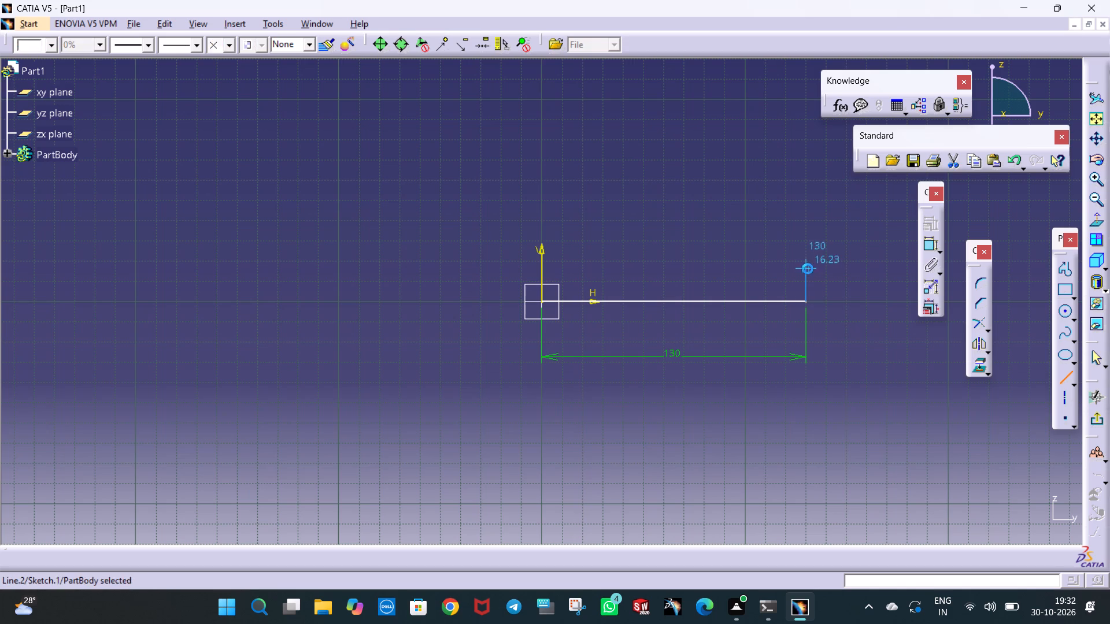
{"action": "left_click", "coordinate": [841, 324]}
{"action": "left_click", "coordinate": [934, 248]}
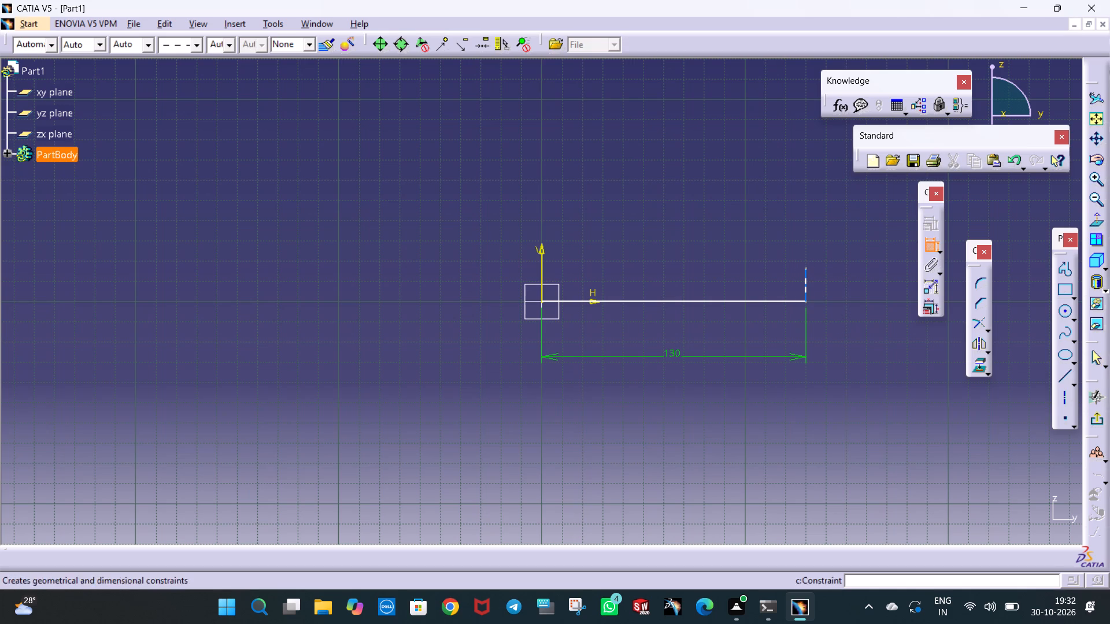
{"action": "left_click", "coordinate": [807, 274]}
{"action": "left_click", "coordinate": [840, 283]}
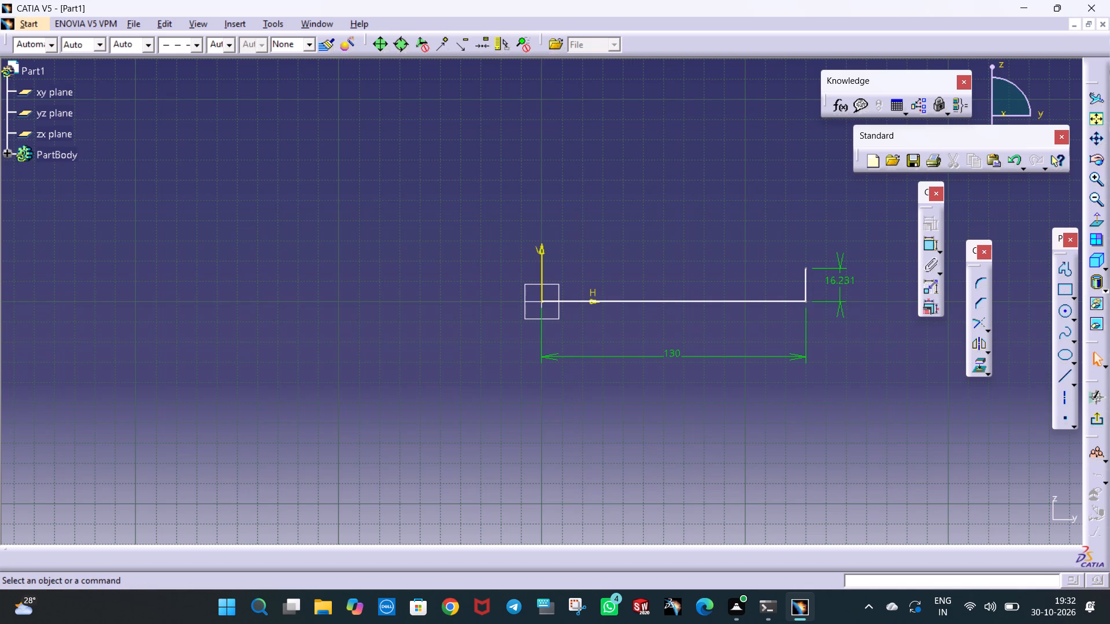
{"action": "double_click", "coordinate": [840, 283]}
{"action": "type", "text": "15"}
{"action": "key", "text": "Return"}
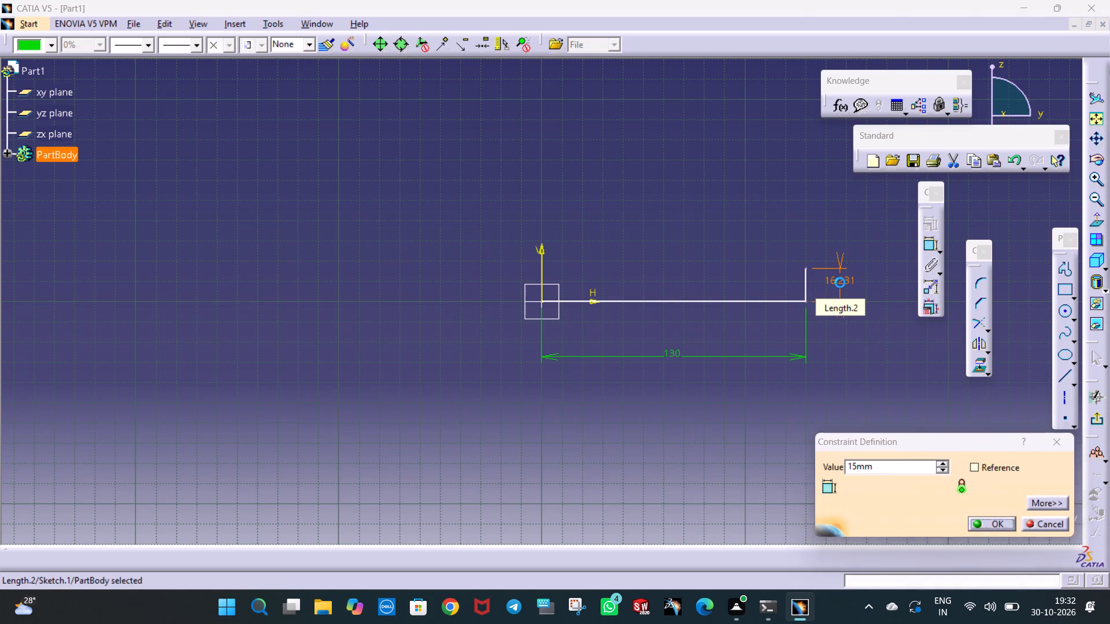
{"action": "left_click", "coordinate": [895, 380]}
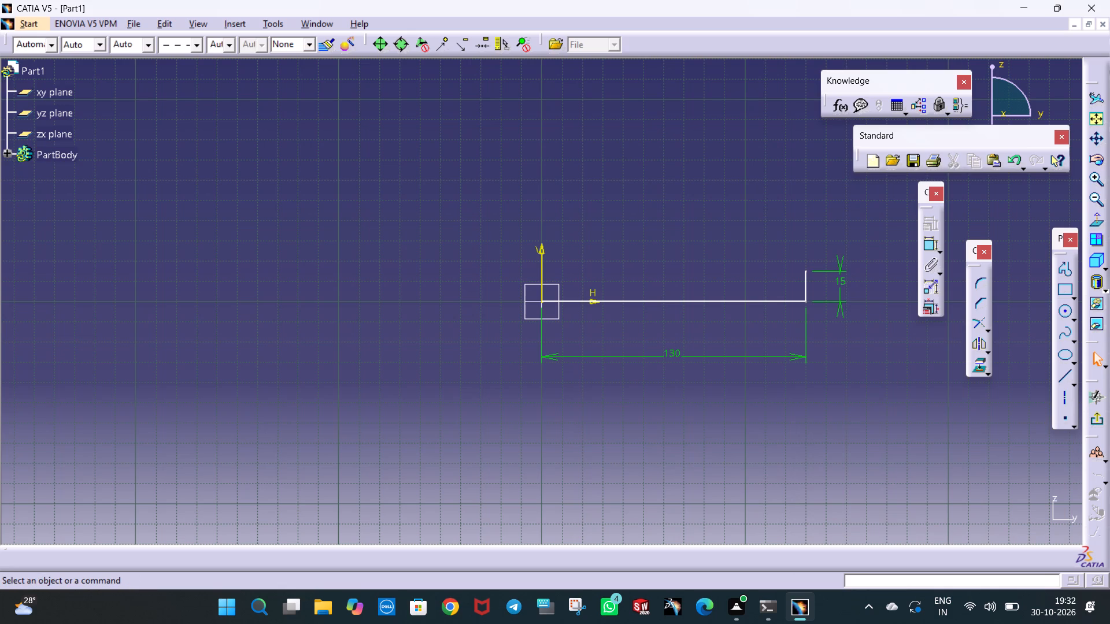
Draw a horizontal line from the top of the 15 mm line back toward the vertical axis and constrain it to 50 mm.
{"action": "left_click", "coordinate": [1057, 375]}
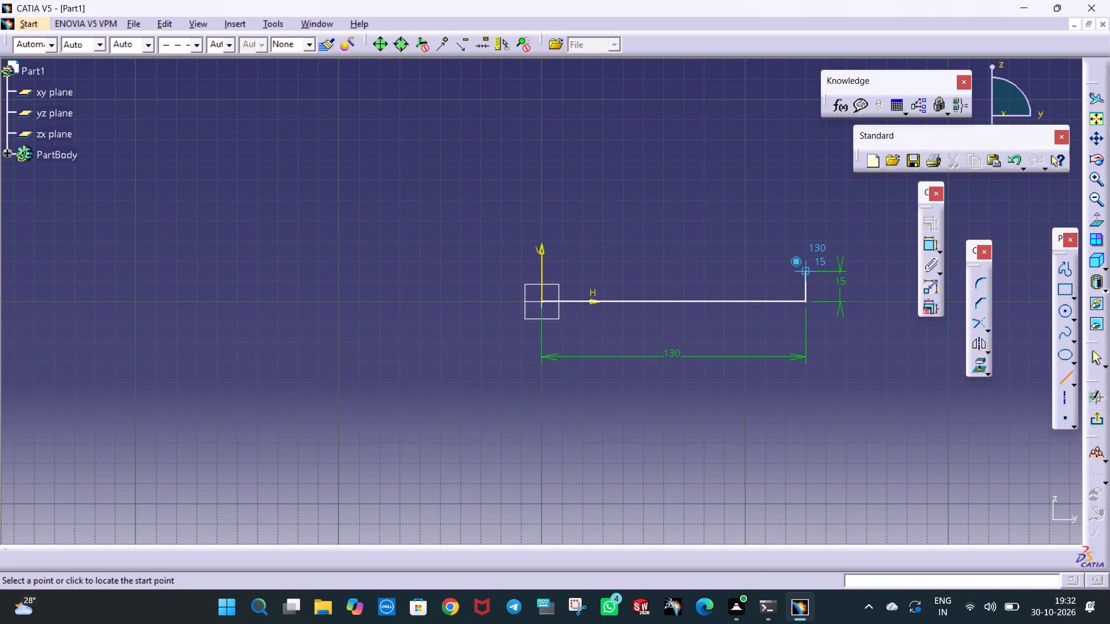
{"action": "left_click", "coordinate": [809, 272]}
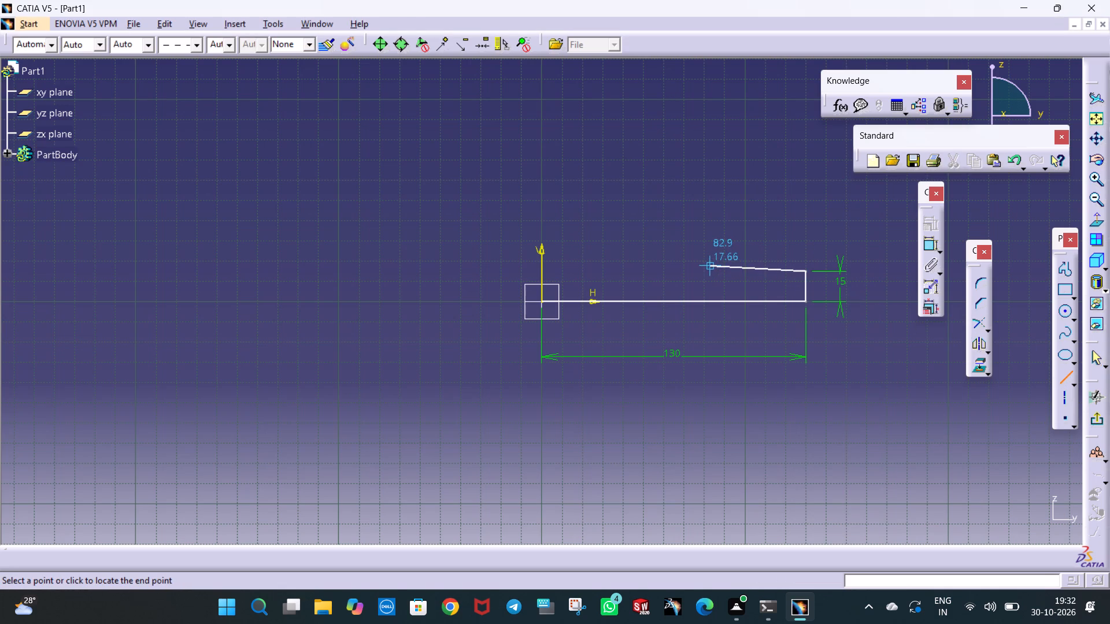
{"action": "left_click", "coordinate": [708, 271]}
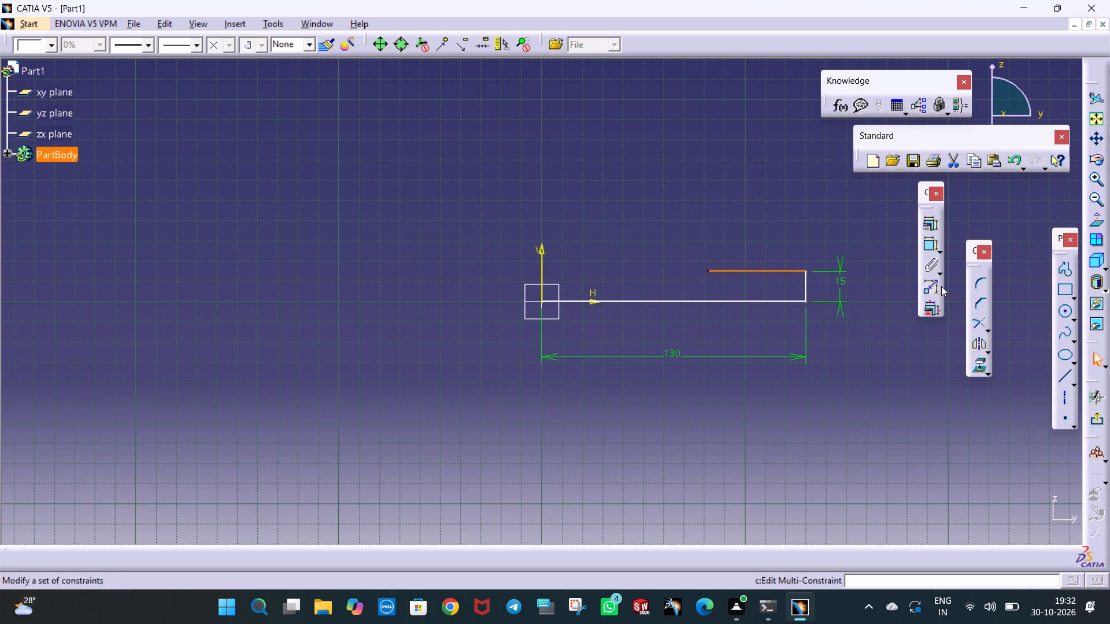
{"action": "left_click", "coordinate": [934, 250]}
{"action": "left_click", "coordinate": [770, 244]}
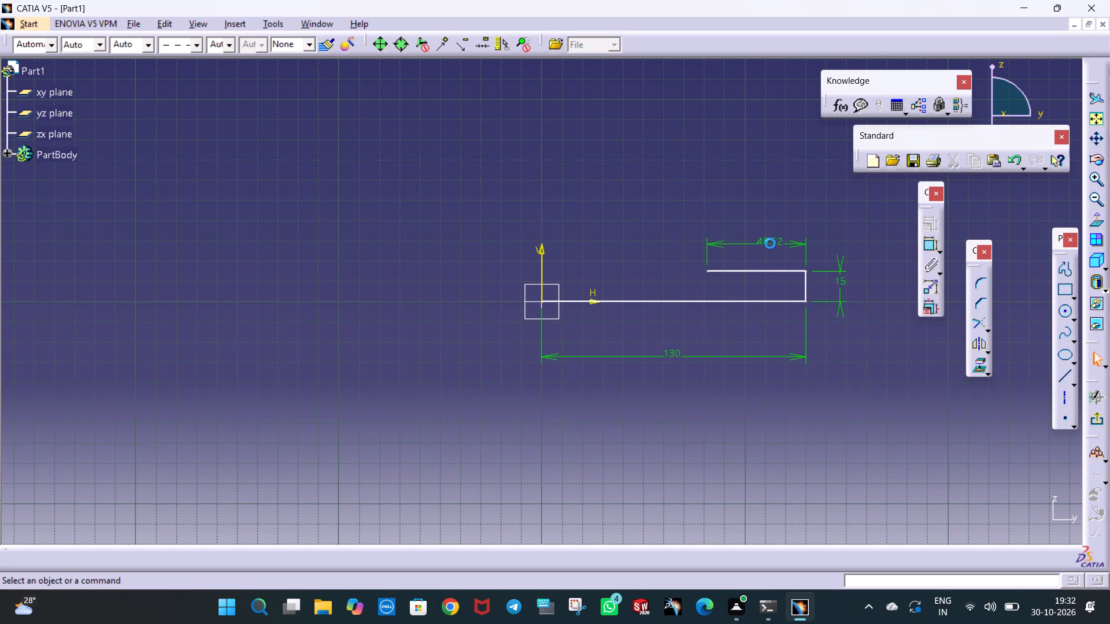
{"action": "double_click", "coordinate": [769, 242]}
{"action": "type", "text": "50"}
{"action": "key", "text": "Return"}
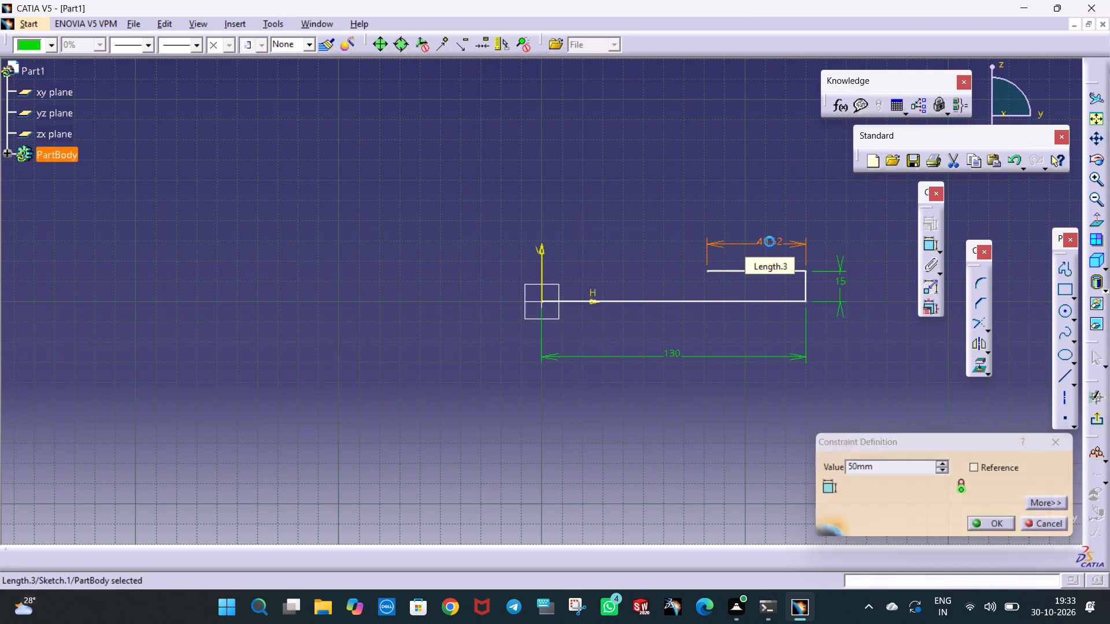
{"action": "left_click", "coordinate": [867, 398]}
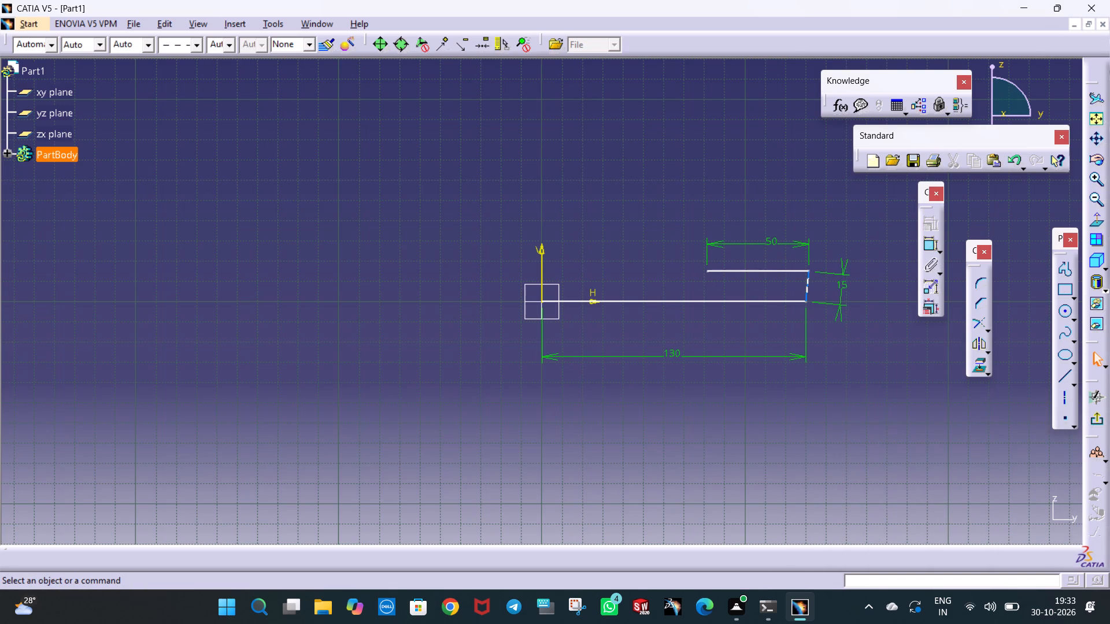
Set the angle of the 15 mm end line to 90 degrees.
{"action": "double_click", "coordinate": [809, 281]}
{"action": "left_click_drag", "start_coordinate": [1026, 481], "coordinate": [1025, 481]}
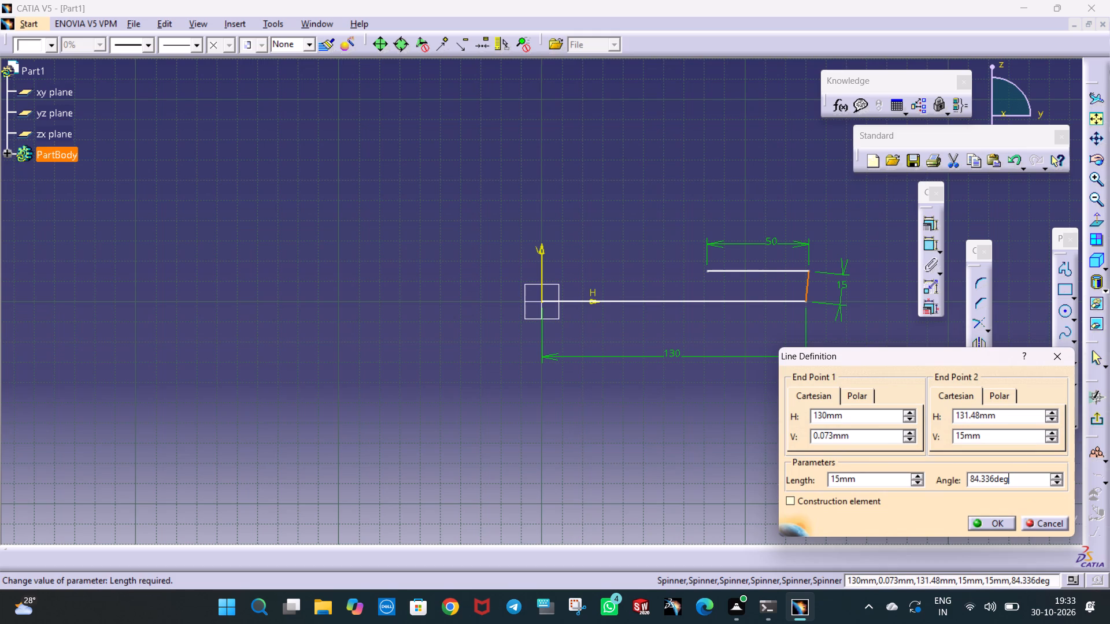
{"action": "left_click_drag", "start_coordinate": [1025, 481], "coordinate": [964, 475]}
{"action": "type", "text": "90"}
{"action": "key", "text": "Return"}
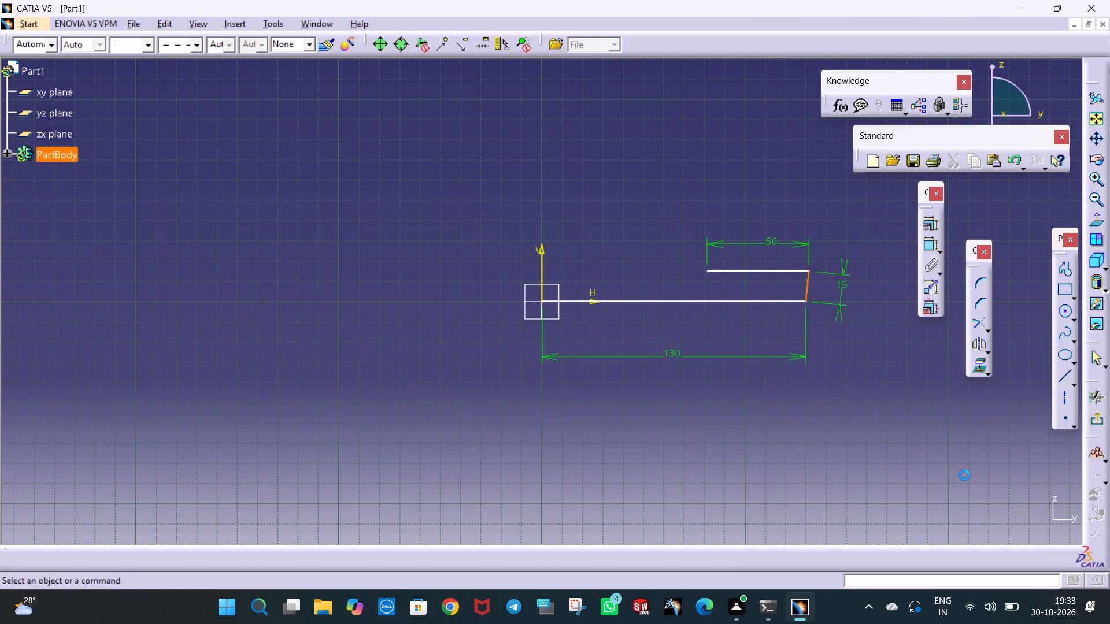
{"action": "left_click", "coordinate": [898, 434]}
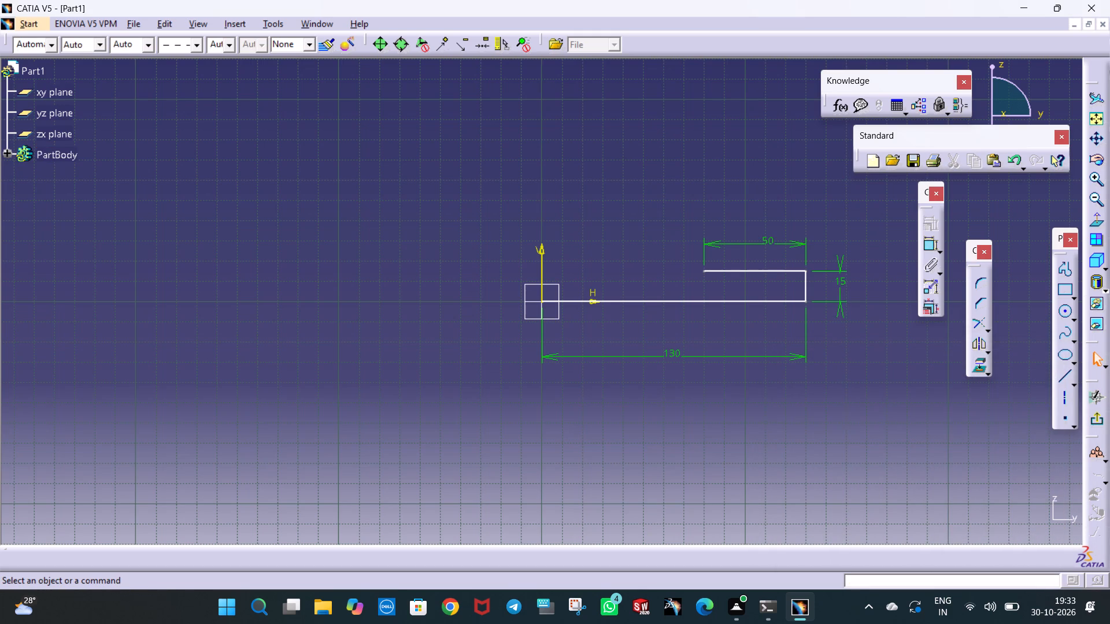
Draw a vertical line upward from the inner end of the 50 mm line and constrain its length to 30 mm.
{"action": "left_click", "coordinate": [1059, 376]}
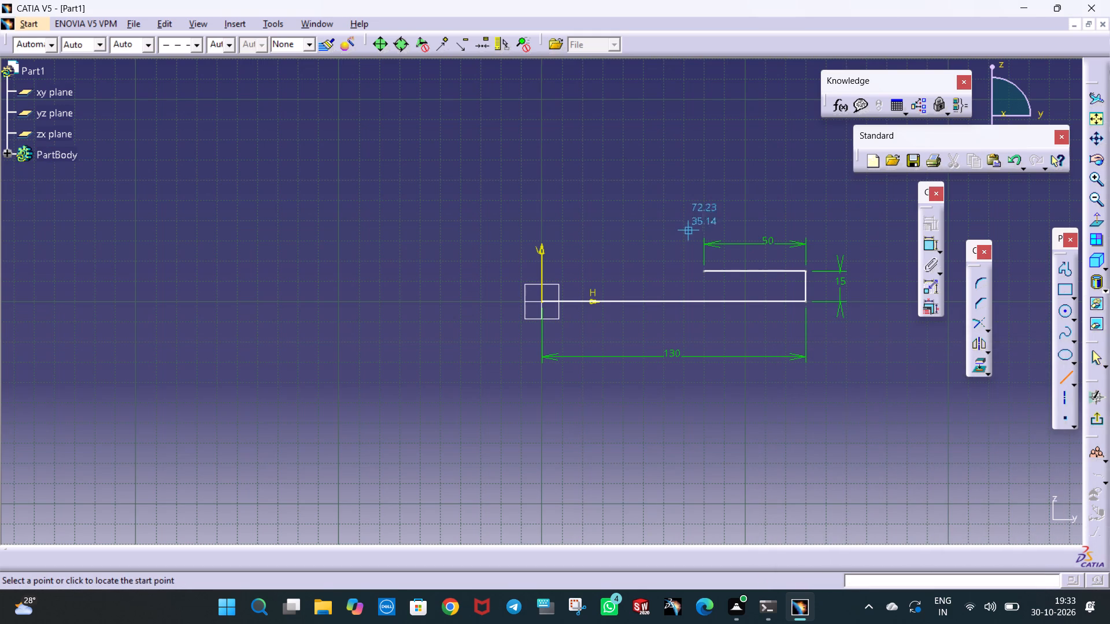
{"action": "left_click", "coordinate": [705, 273]}
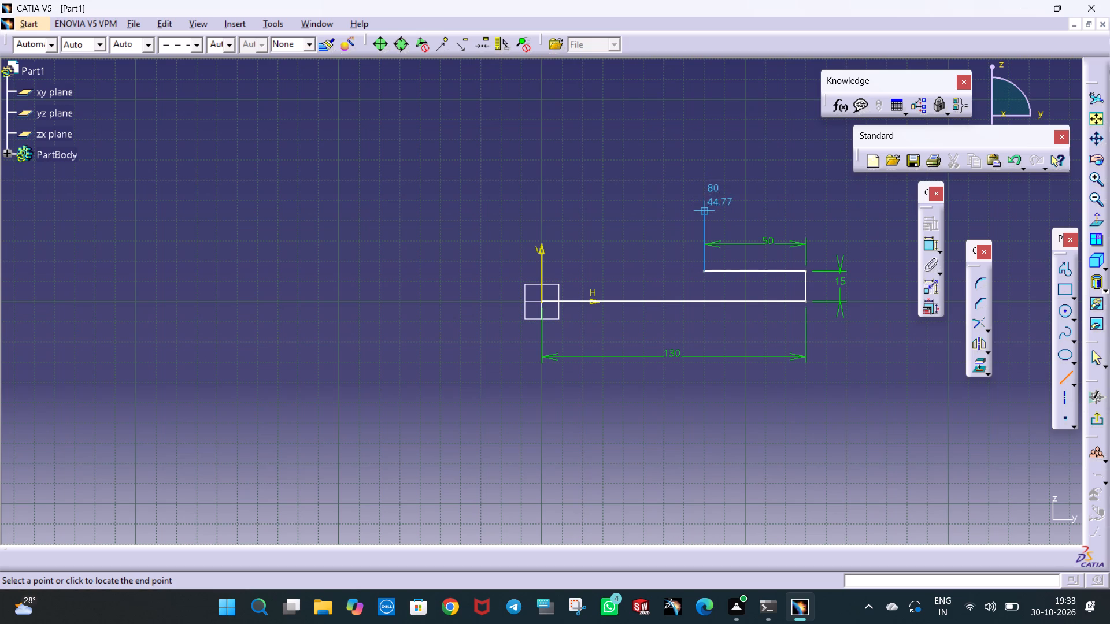
{"action": "left_click", "coordinate": [705, 226]}
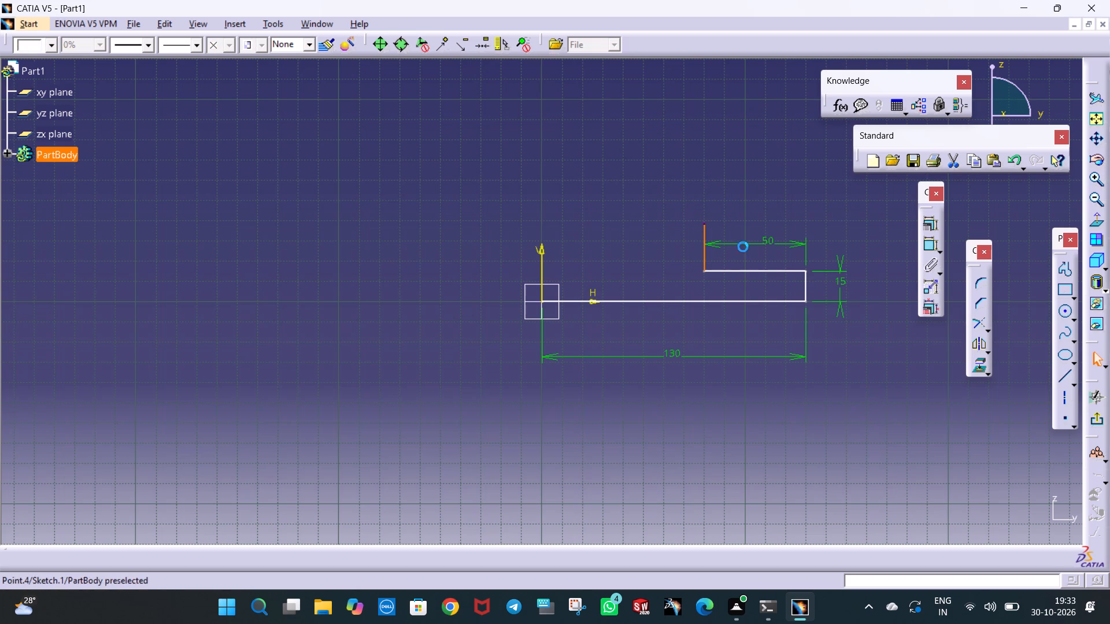
{"action": "left_click", "coordinate": [931, 249]}
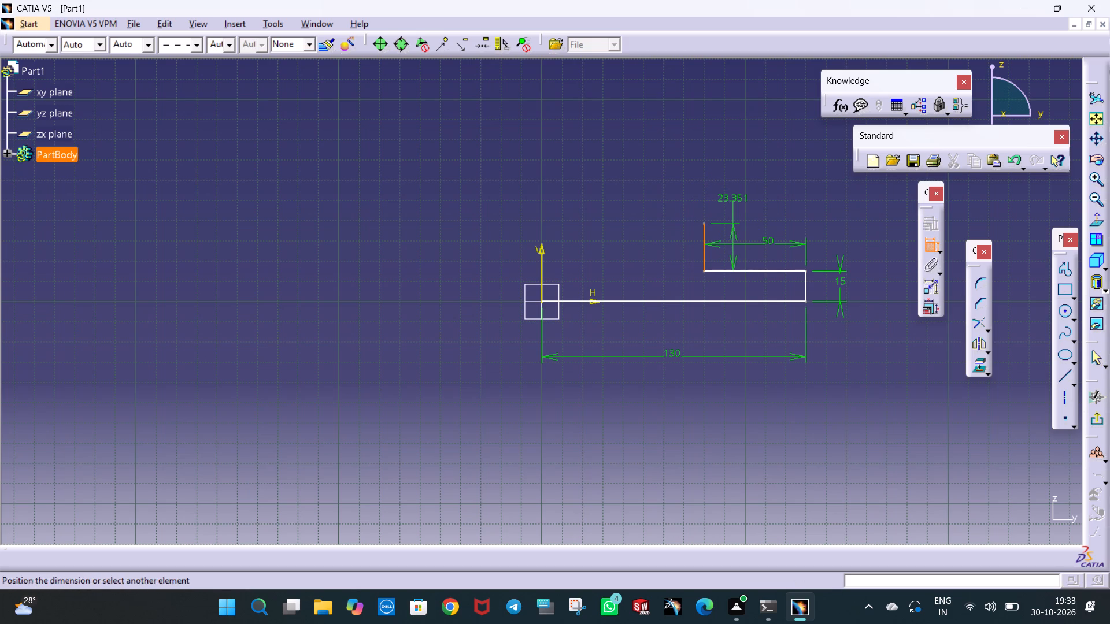
{"action": "left_click", "coordinate": [734, 191]}
{"action": "double_click", "coordinate": [734, 190]}
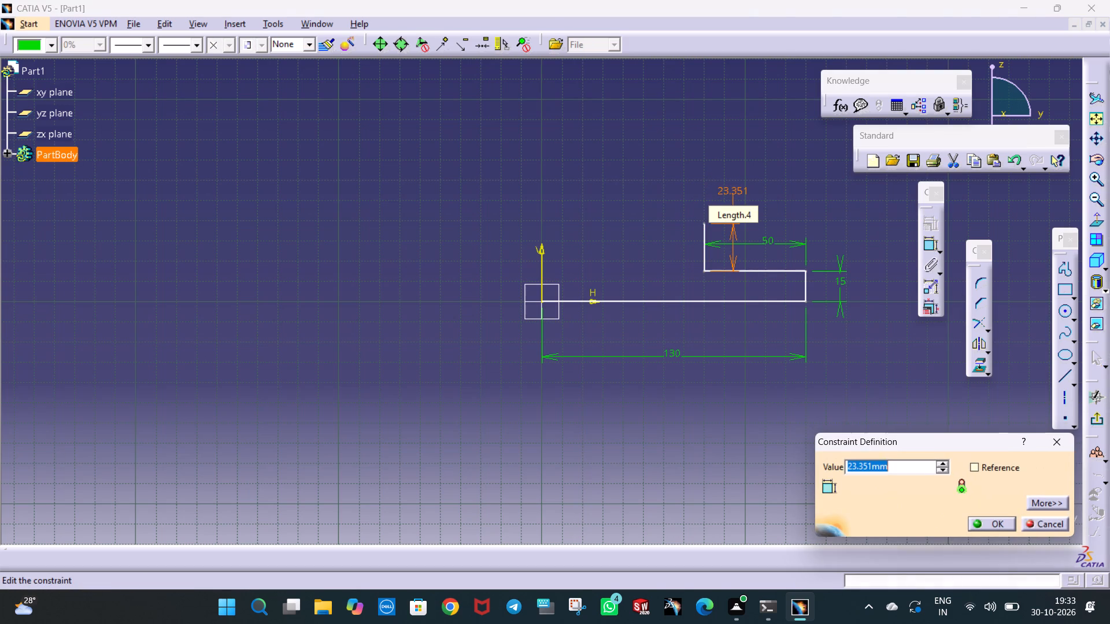
{"action": "type", "text": "30"}
{"action": "key", "text": "Return"}
{"action": "left_click", "coordinate": [785, 209]}
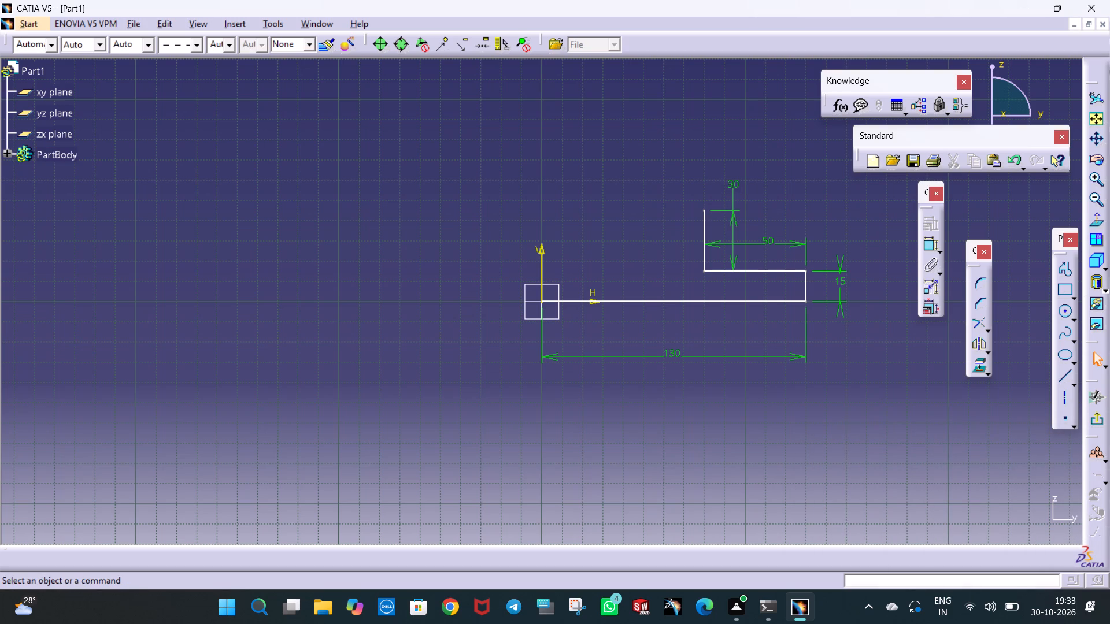
Draw a horizontal line from the top of the 30 mm line toward the vertical axis and constrain its length to 15 mm.
{"action": "left_click", "coordinate": [1064, 376]}
{"action": "left_click", "coordinate": [705, 210]}
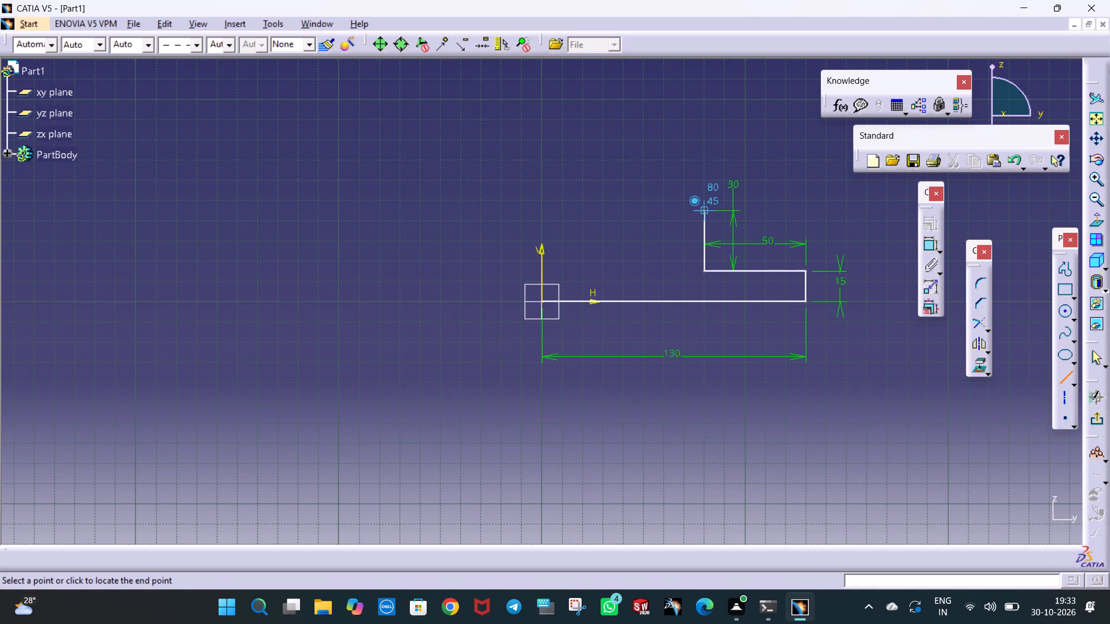
{"action": "left_click", "coordinate": [682, 209]}
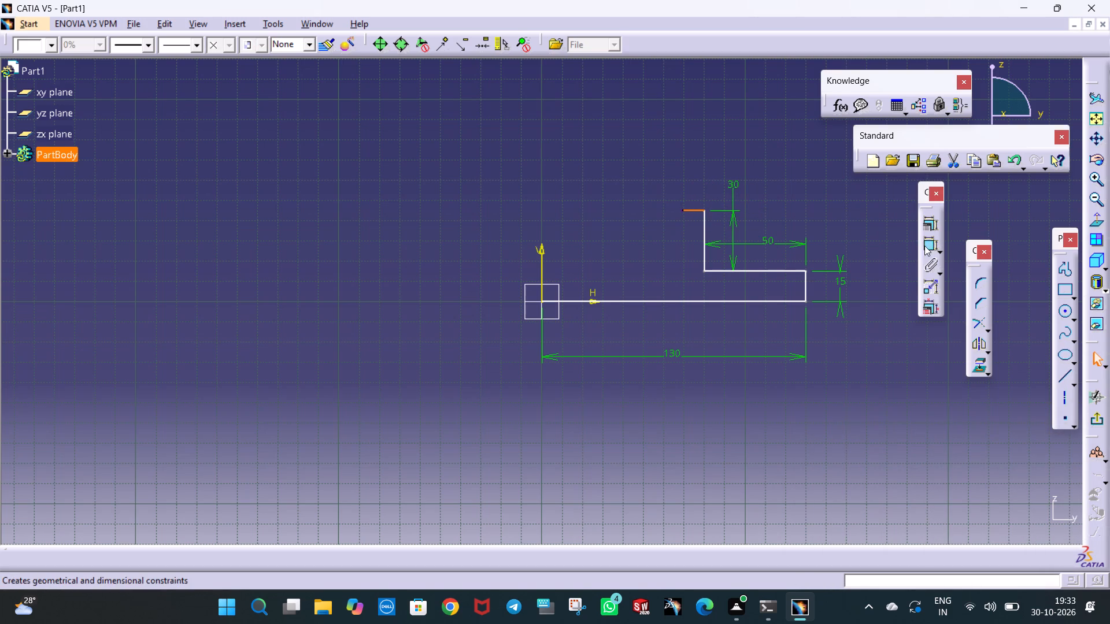
{"action": "left_click", "coordinate": [924, 246]}
{"action": "left_click", "coordinate": [700, 181]}
{"action": "double_click", "coordinate": [704, 173]}
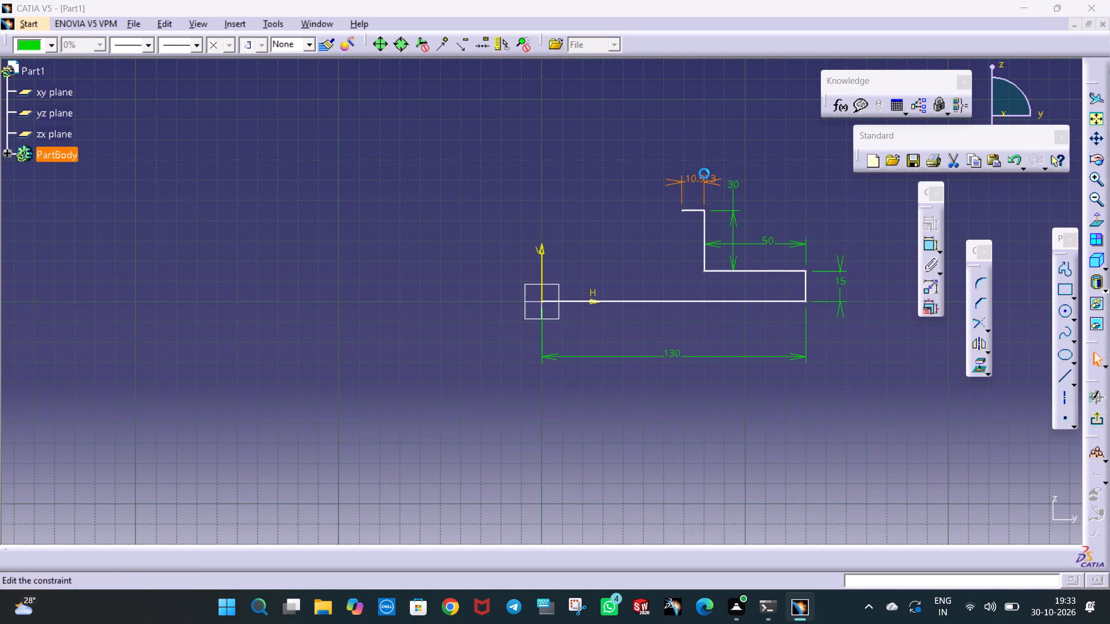
{"action": "type", "text": "15"}
{"action": "key", "text": "Return"}
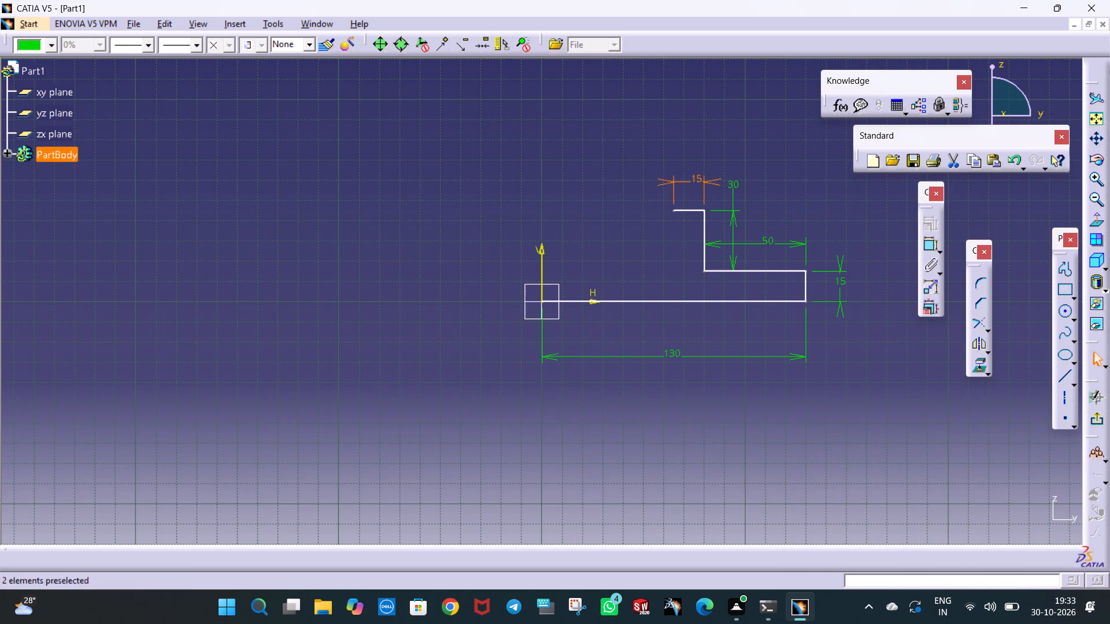
{"action": "left_click", "coordinate": [795, 195]}
Draw a vertical line from the free end of the top 15 mm line down to the level of the 50 mm line.
{"action": "left_click", "coordinate": [1064, 377]}
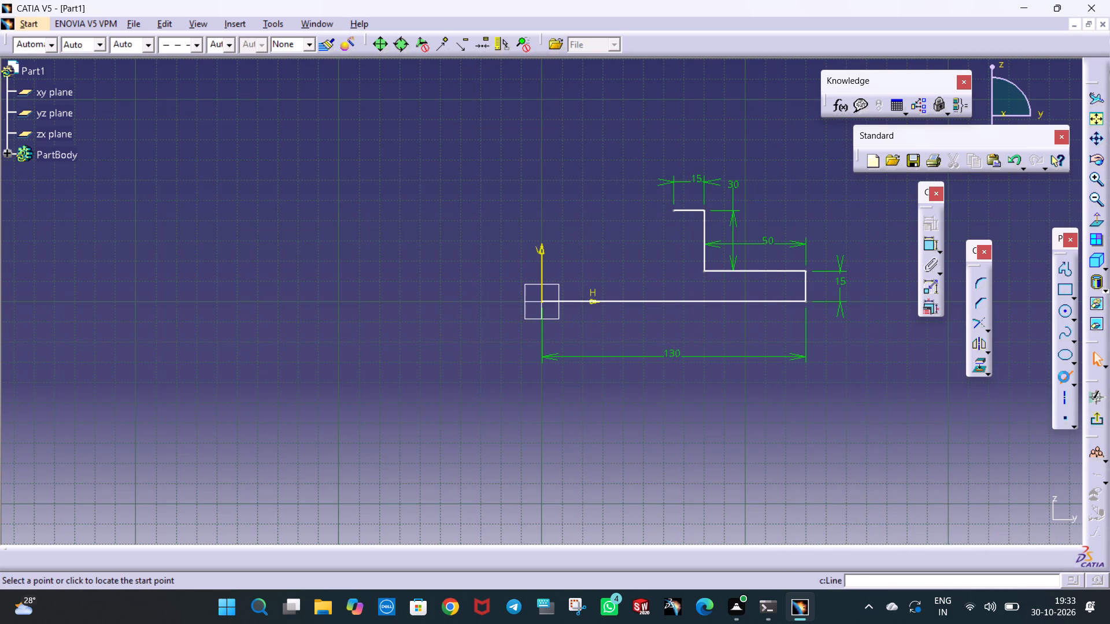
{"action": "left_click", "coordinate": [672, 211]}
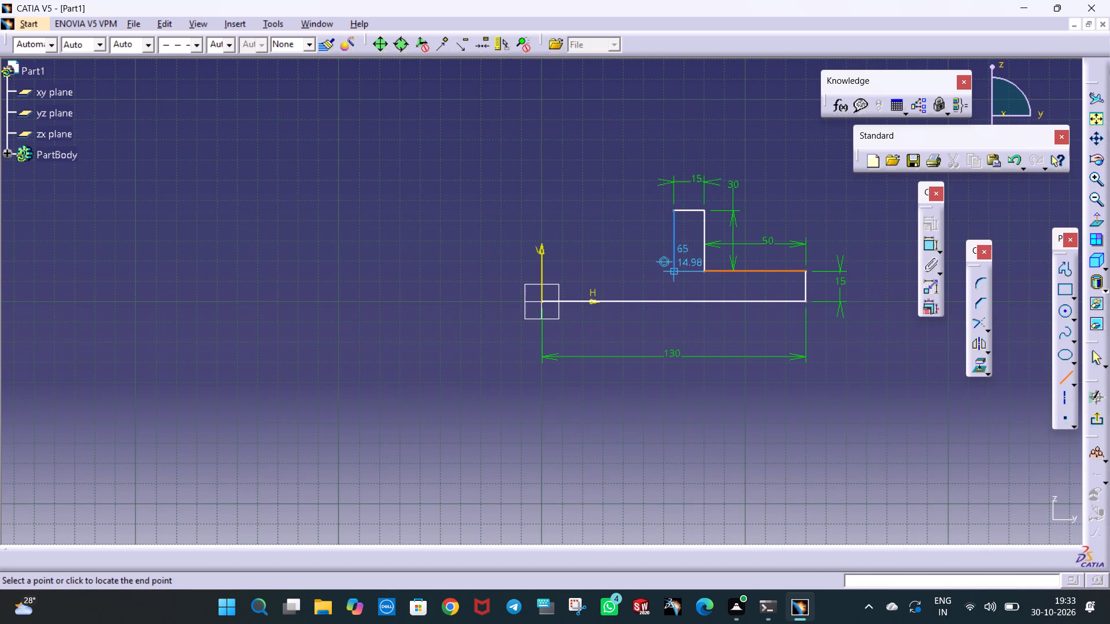
{"action": "left_click", "coordinate": [675, 273]}
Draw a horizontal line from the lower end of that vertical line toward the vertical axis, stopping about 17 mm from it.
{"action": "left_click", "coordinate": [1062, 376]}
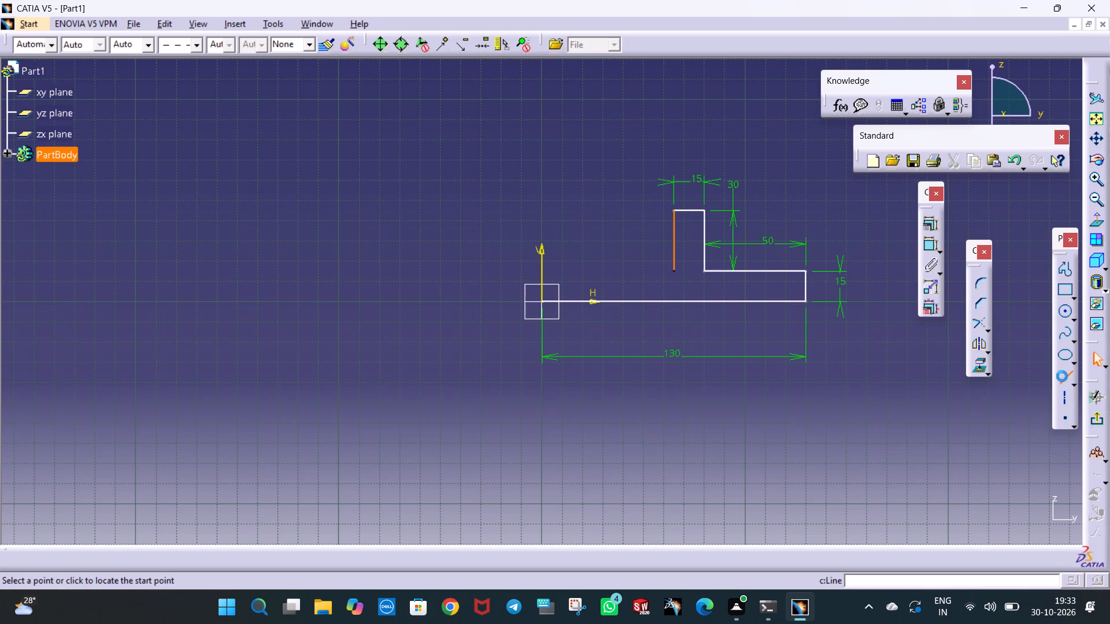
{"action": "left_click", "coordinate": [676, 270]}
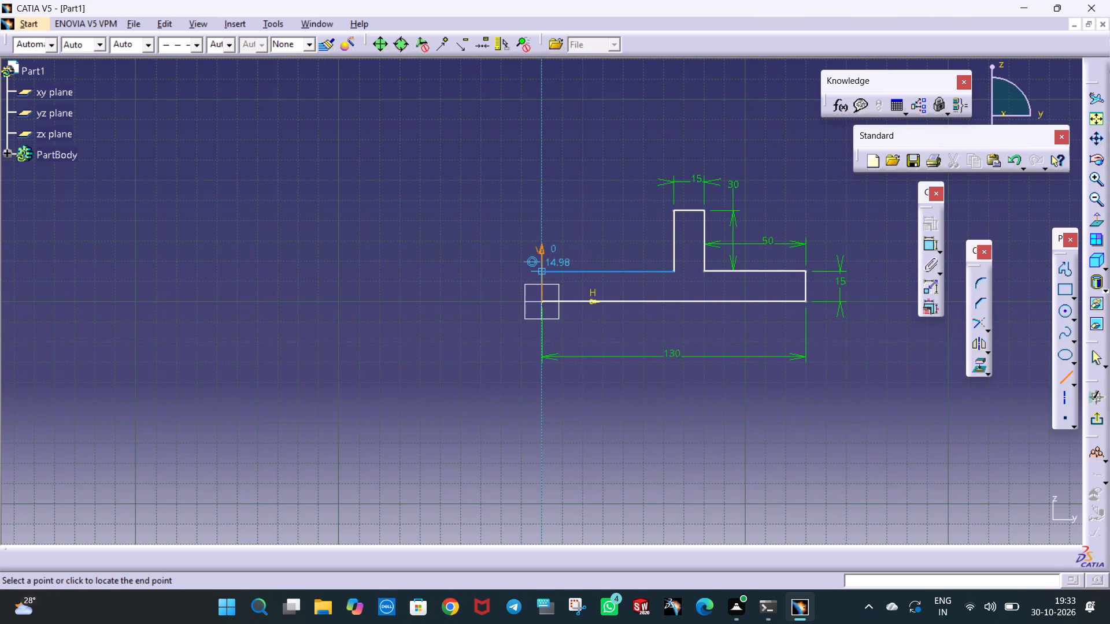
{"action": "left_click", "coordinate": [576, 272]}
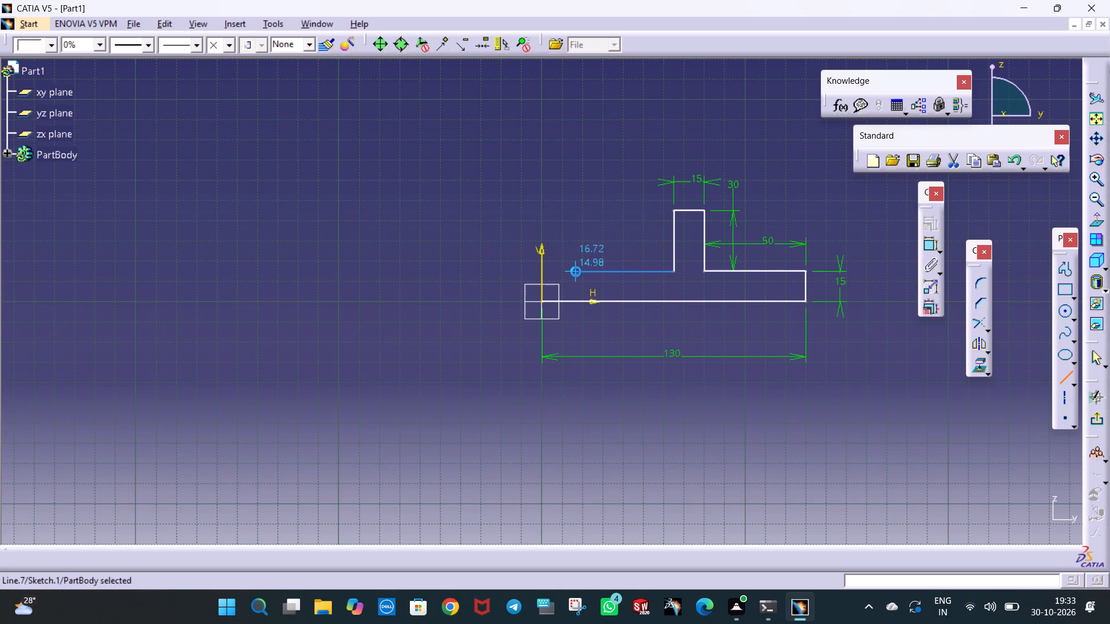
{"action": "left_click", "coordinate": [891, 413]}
Draw a vertical line upward from the origin along the vertical axis and constrain its length to 80 mm.
{"action": "left_click", "coordinate": [1066, 373]}
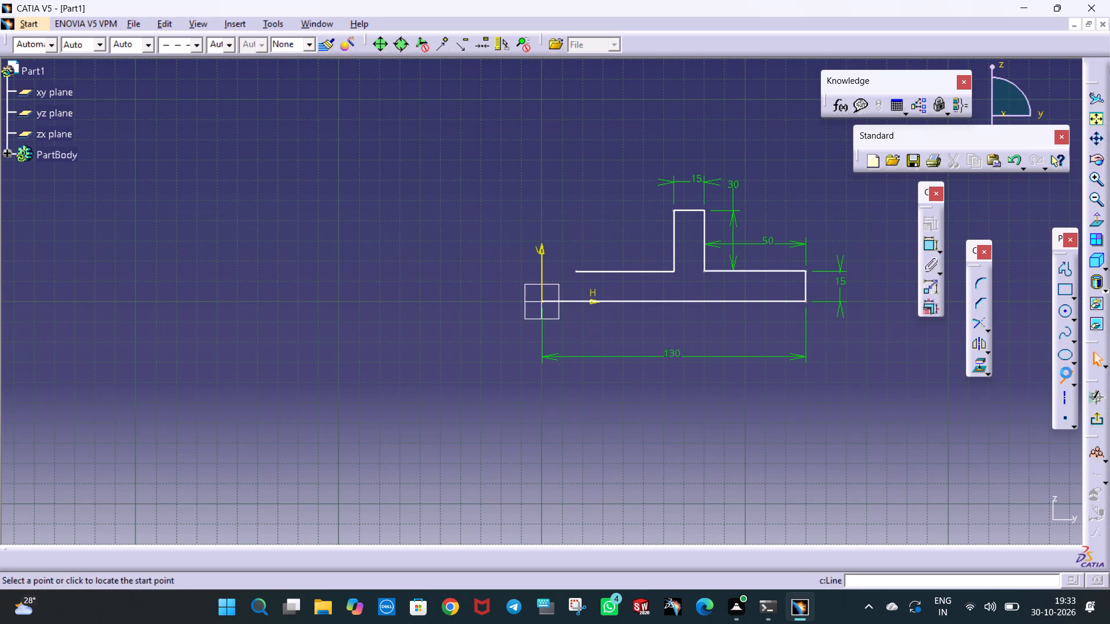
{"action": "left_click", "coordinate": [539, 303]}
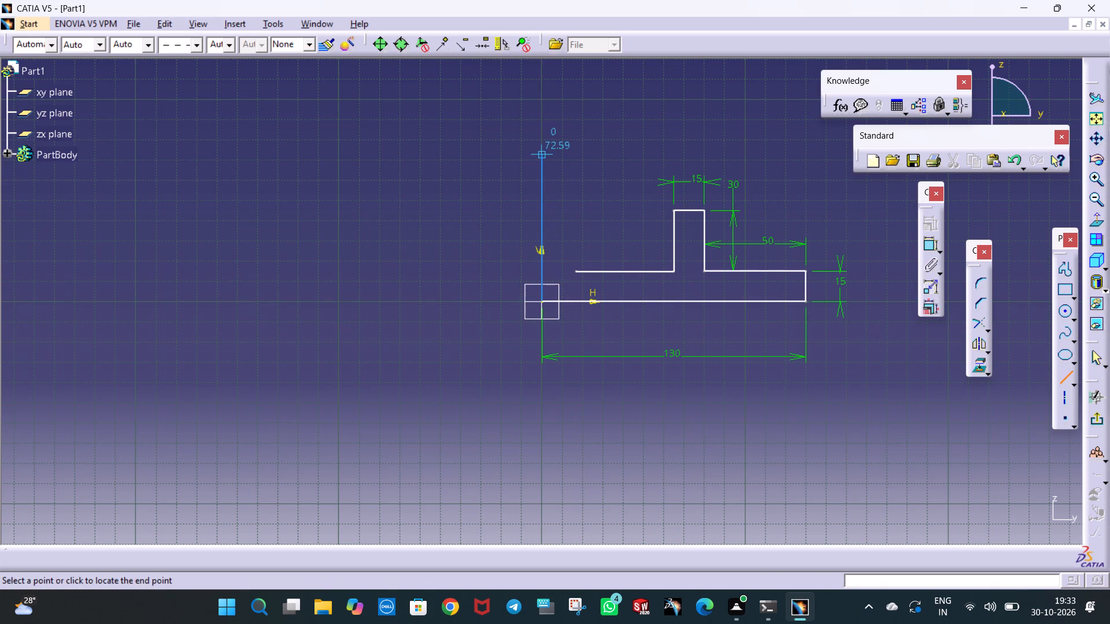
{"action": "left_click", "coordinate": [543, 153]}
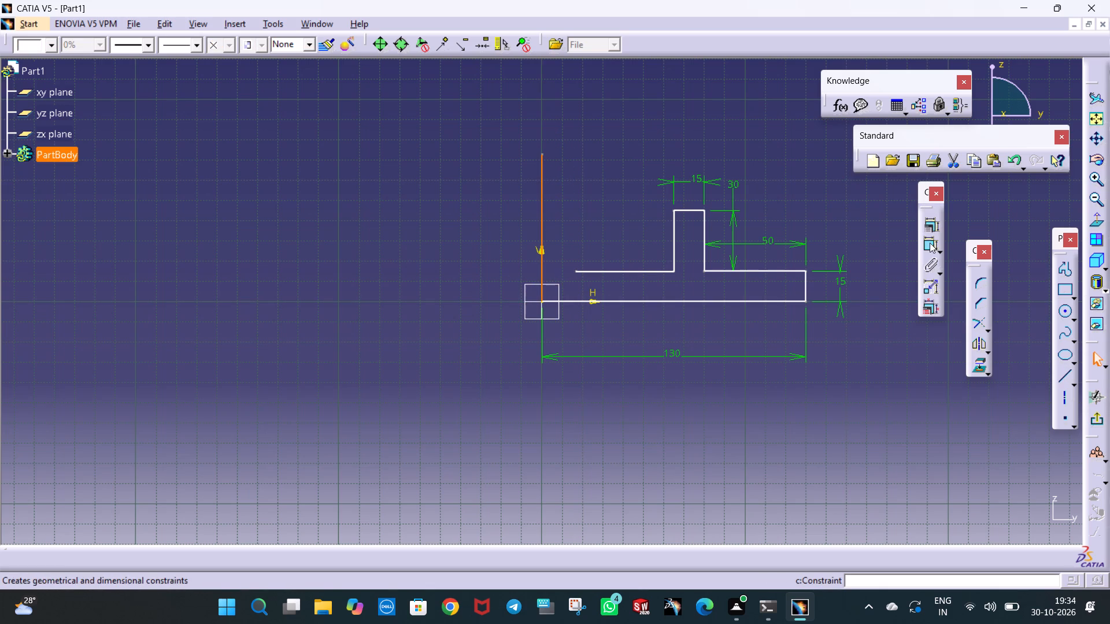
{"action": "left_click", "coordinate": [930, 243]}
{"action": "left_click", "coordinate": [498, 208]}
{"action": "double_click", "coordinate": [503, 202]}
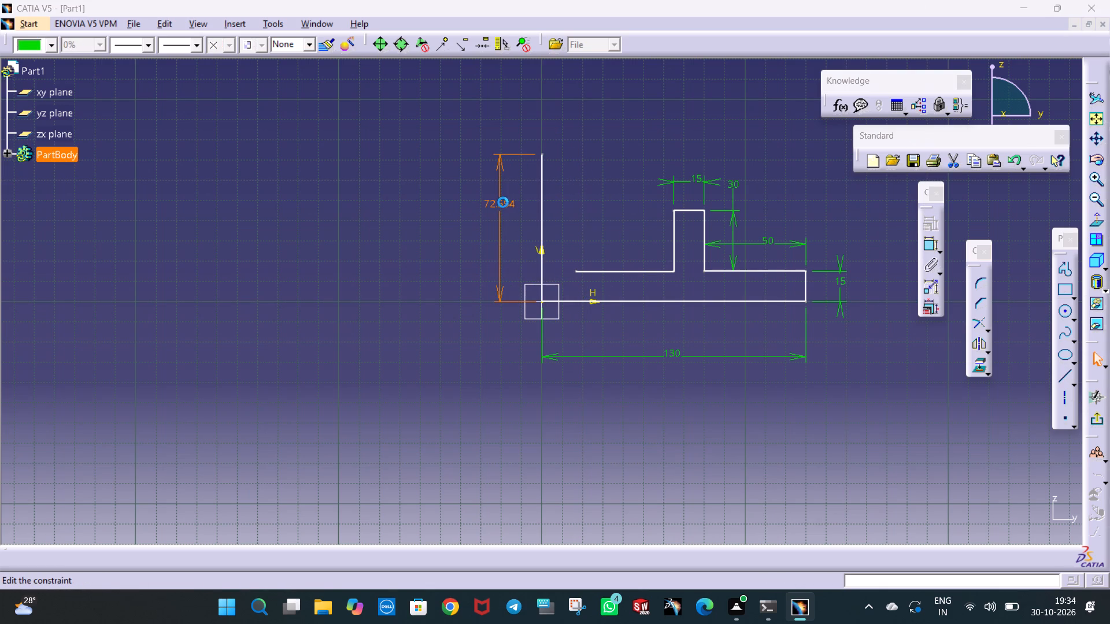
{"action": "type", "text": "80"}
{"action": "key", "text": "Return"}
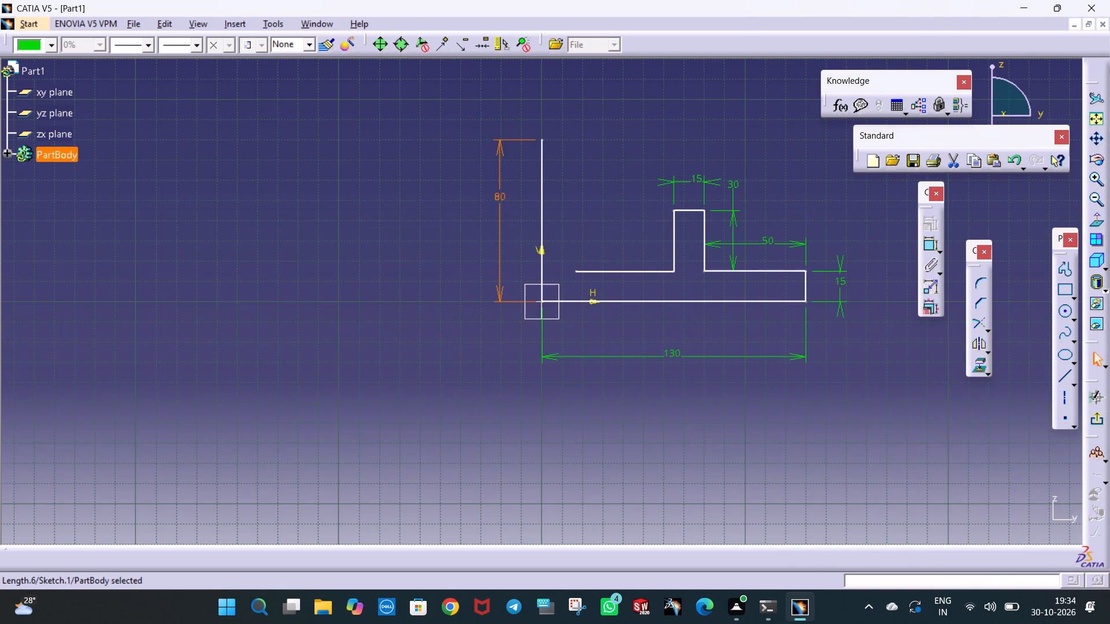
{"action": "left_click", "coordinate": [642, 168]}
Draw a horizontal line from the top of the 80 mm line away from the vertical axis and constrain its length to 15 mm.
{"action": "left_click", "coordinate": [1065, 379]}
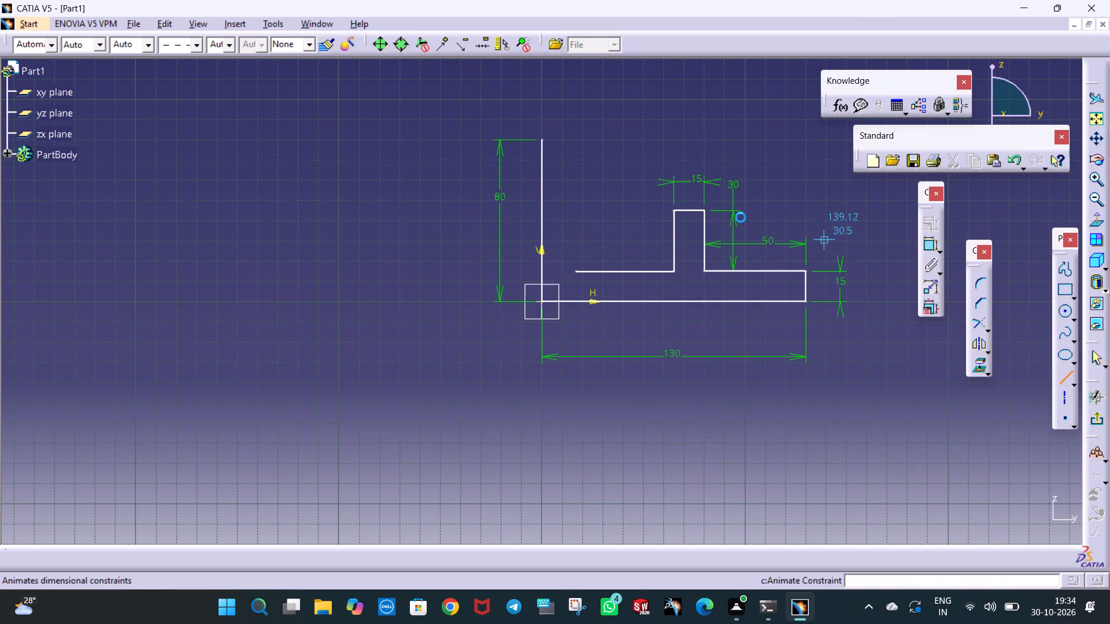
{"action": "left_click", "coordinate": [541, 141]}
{"action": "left_click", "coordinate": [582, 142]}
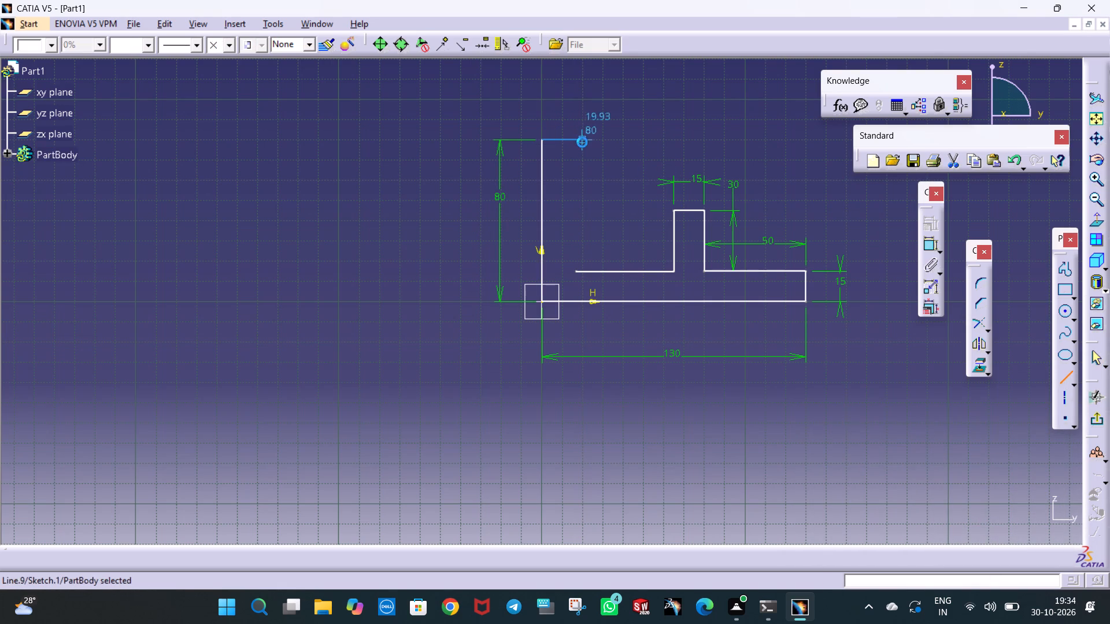
{"action": "left_click", "coordinate": [928, 249]}
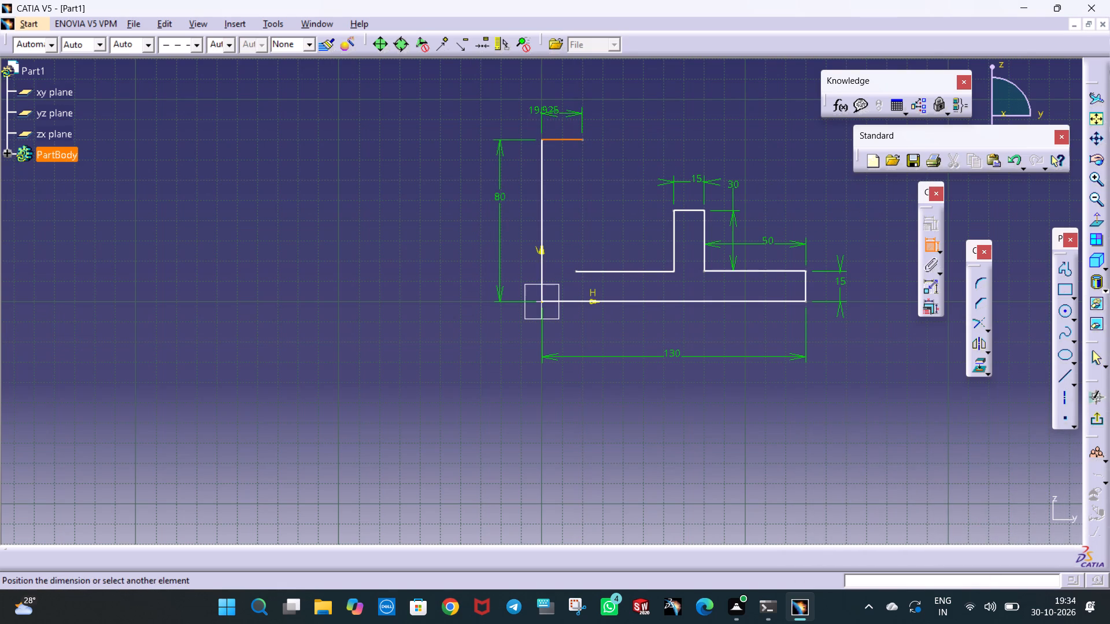
{"action": "left_click", "coordinate": [549, 109]}
{"action": "double_click", "coordinate": [556, 106]}
{"action": "type", "text": "15"}
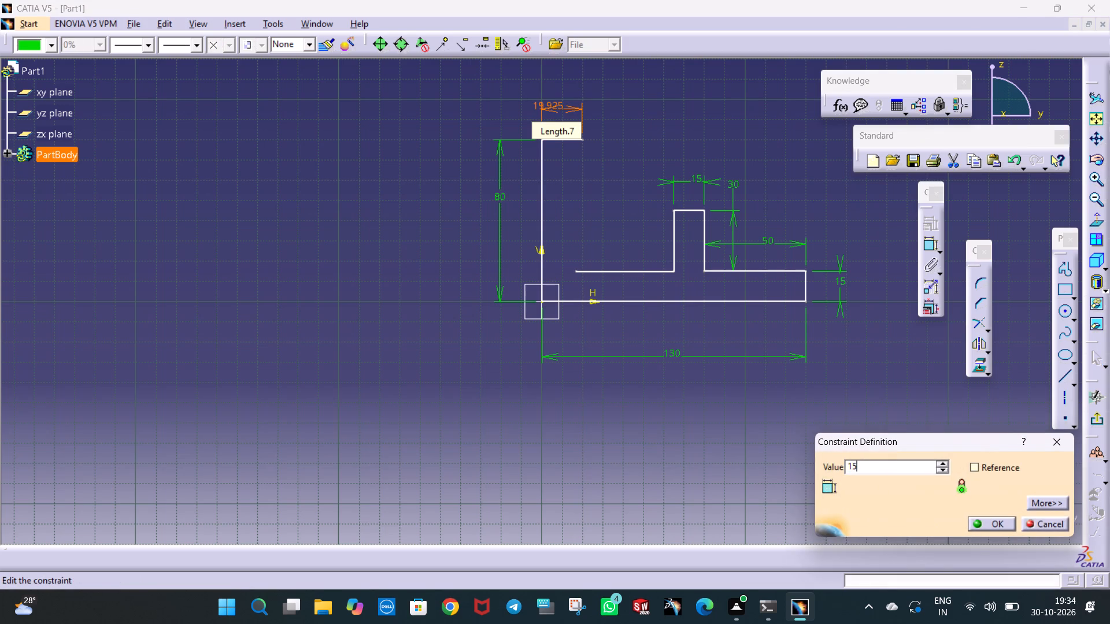
{"action": "key", "text": "Return"}
{"action": "left_click", "coordinate": [720, 137]}
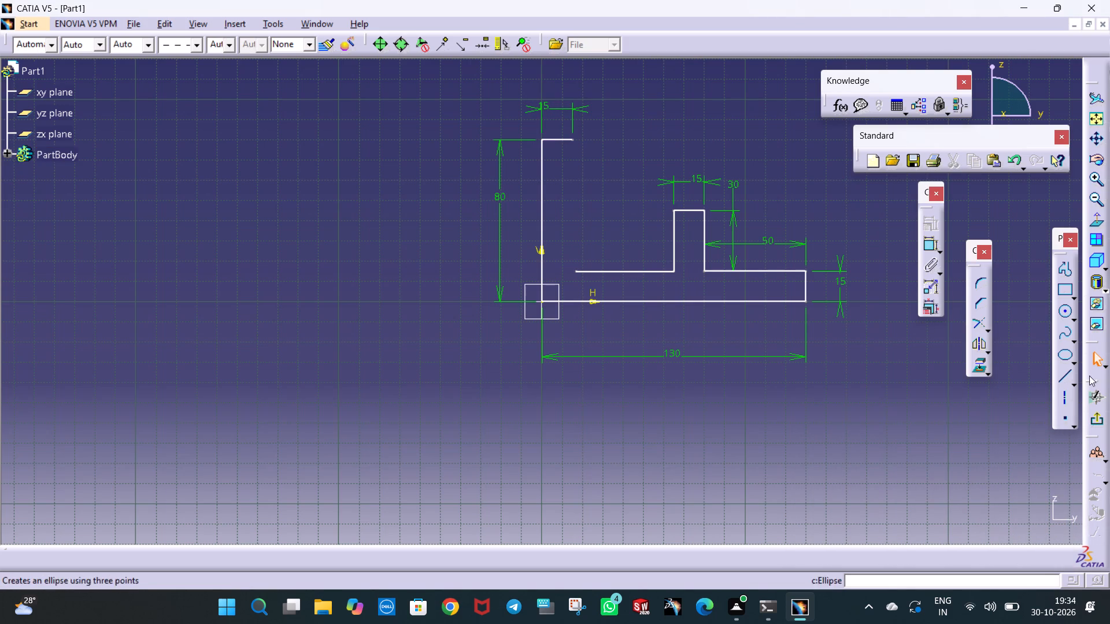
Draw a vertical line from the free end of the upper 15 mm line down to the level of the base's top edge.
{"action": "left_click", "coordinate": [1066, 374]}
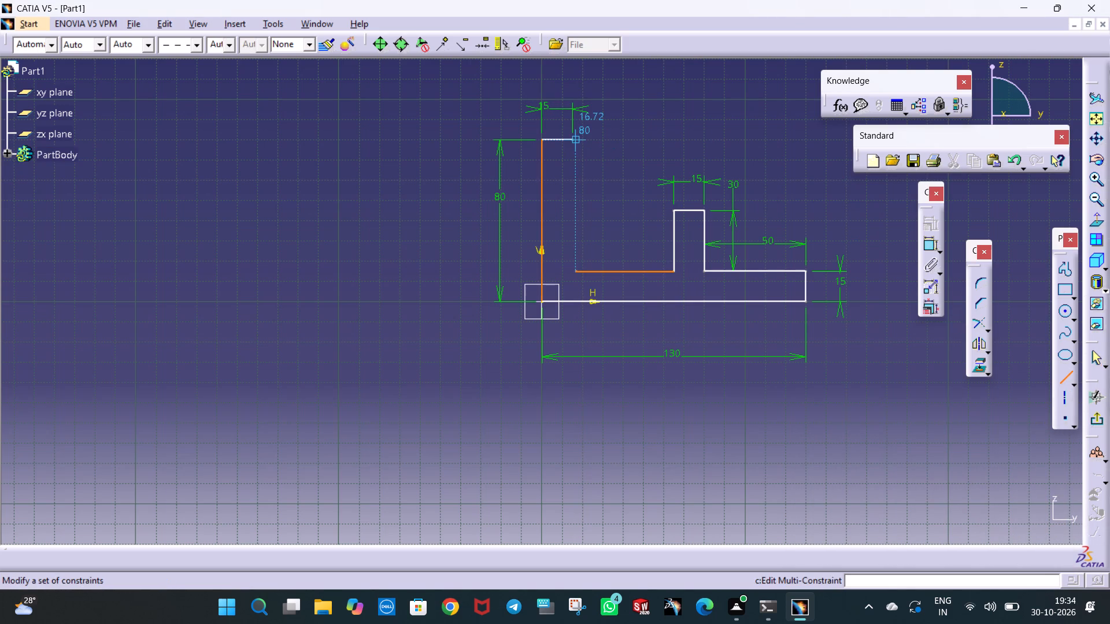
{"action": "left_click", "coordinate": [571, 141]}
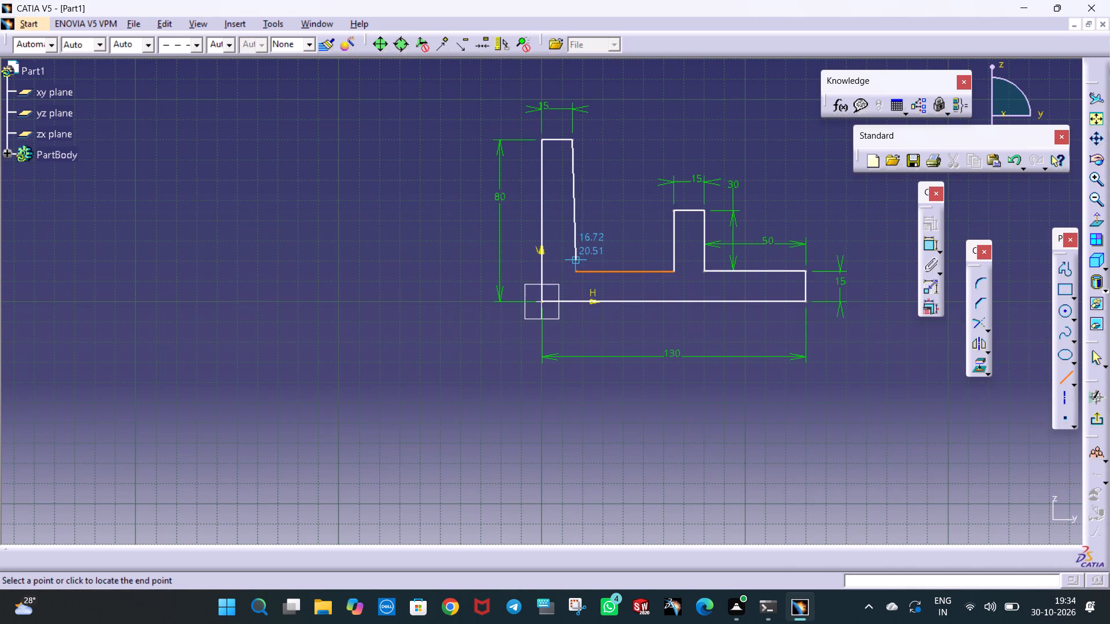
{"action": "left_click", "coordinate": [572, 272]}
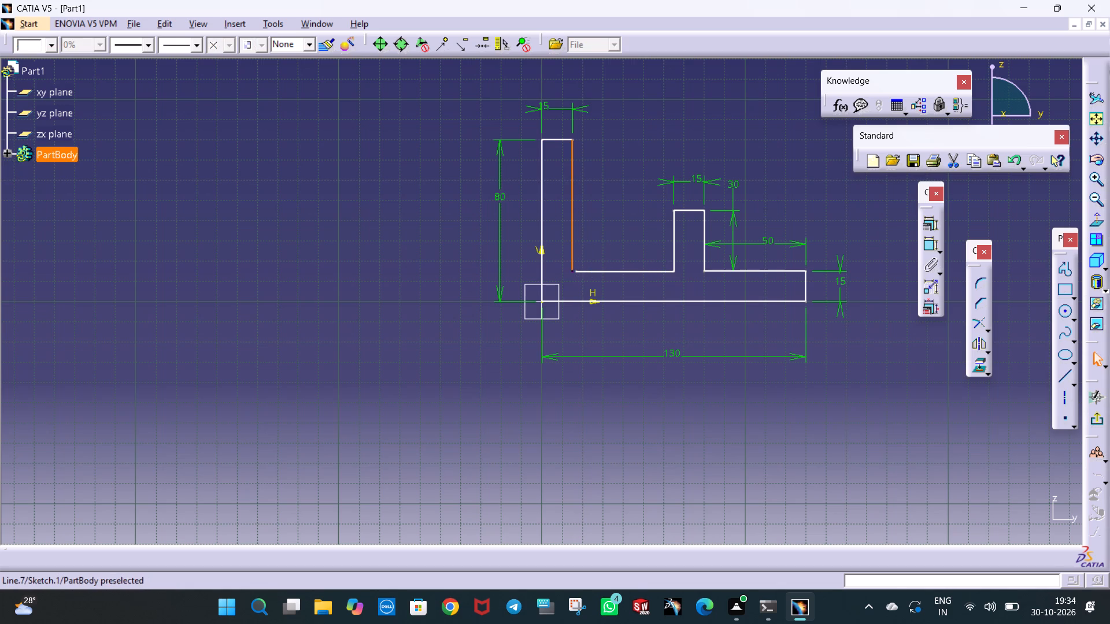
{"action": "left_click", "coordinate": [819, 440]}
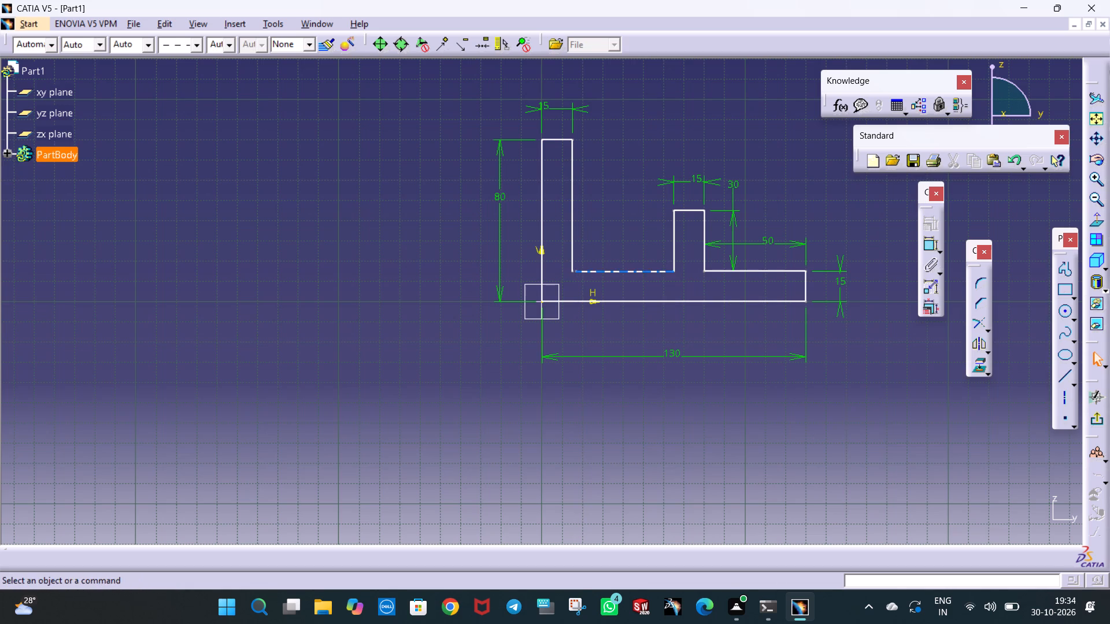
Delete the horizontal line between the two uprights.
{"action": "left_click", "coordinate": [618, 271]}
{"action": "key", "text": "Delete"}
Close the profile with a horizontal line joining the lower ends of the two uprights' facing edges.
{"action": "left_click", "coordinate": [1059, 380]}
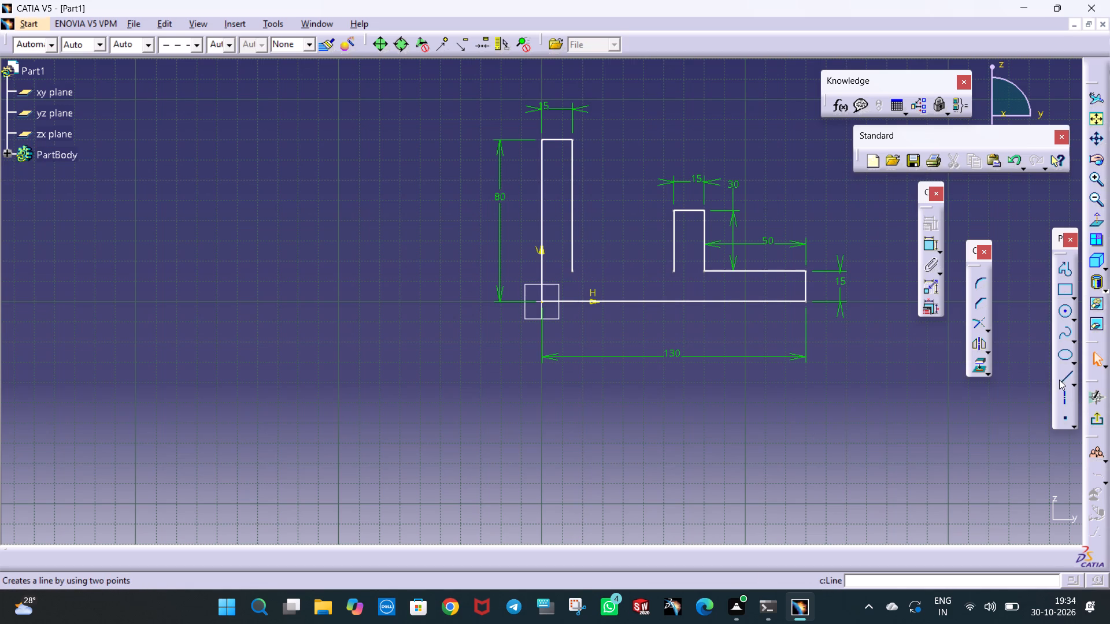
{"action": "left_click", "coordinate": [676, 272]}
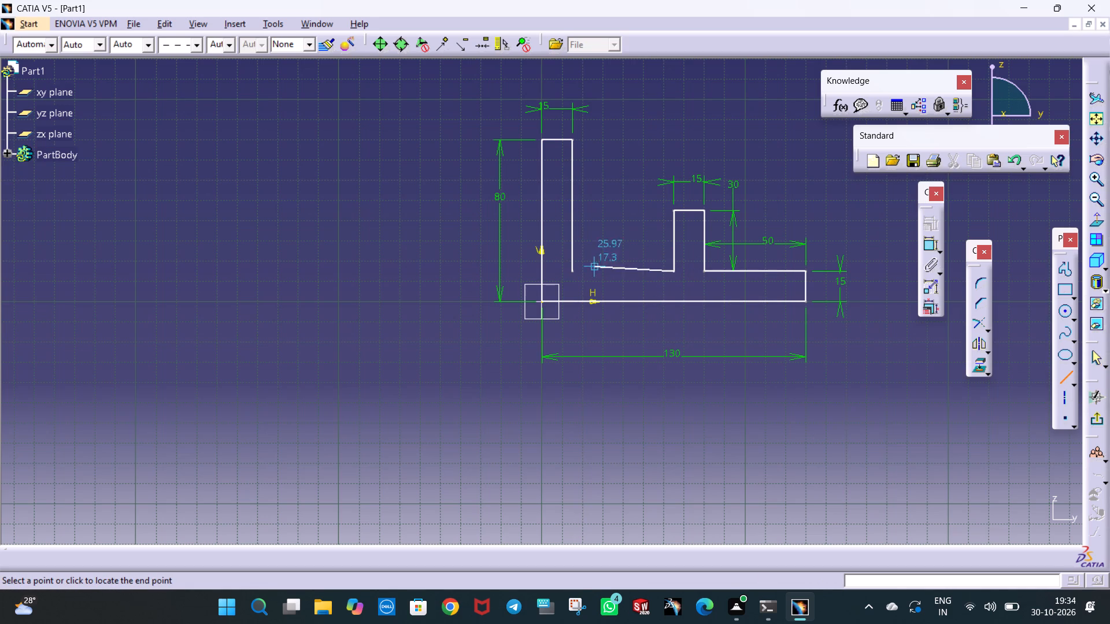
{"action": "scroll", "coordinate": [576, 278], "scroll_direction": "down", "scroll_amount": 2}
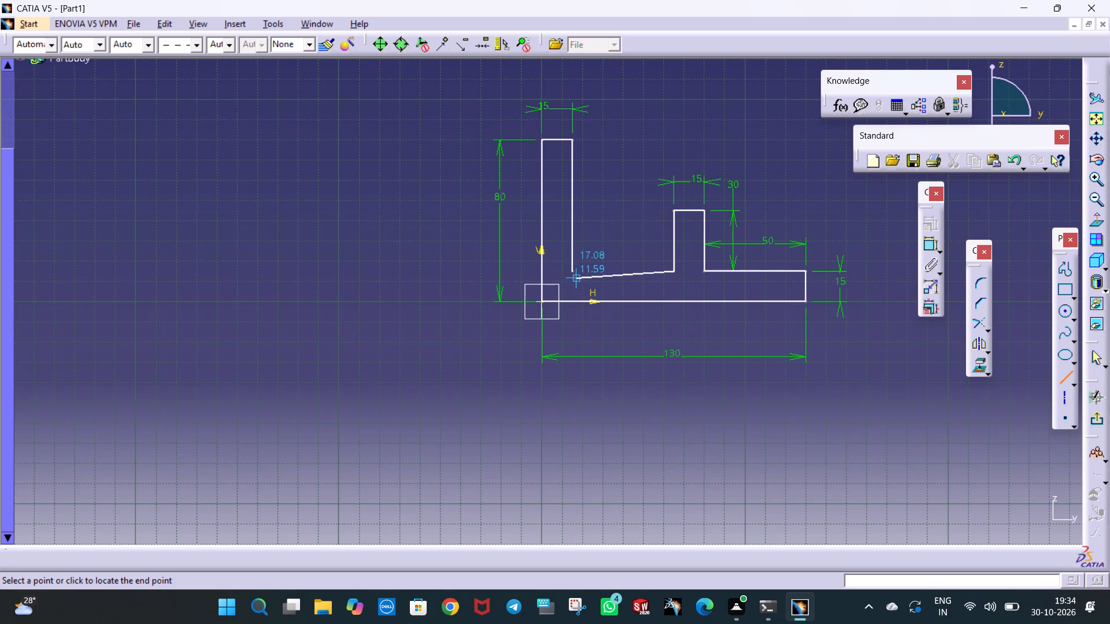
{"action": "left_click", "coordinate": [572, 272]}
{"action": "key", "text": "Escape"}
{"action": "left_click", "coordinate": [681, 462]}
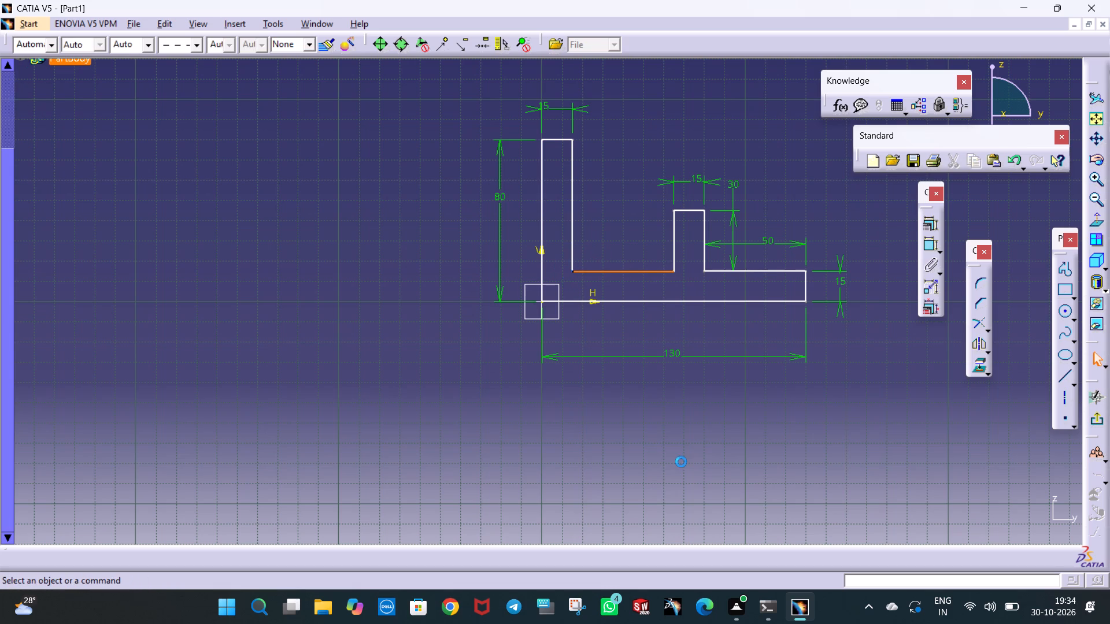
{"action": "key", "text": "Escape"}
{"action": "left_click", "coordinate": [663, 403]}
{"action": "scroll", "coordinate": [565, 371], "scroll_direction": "up", "scroll_amount": 3}
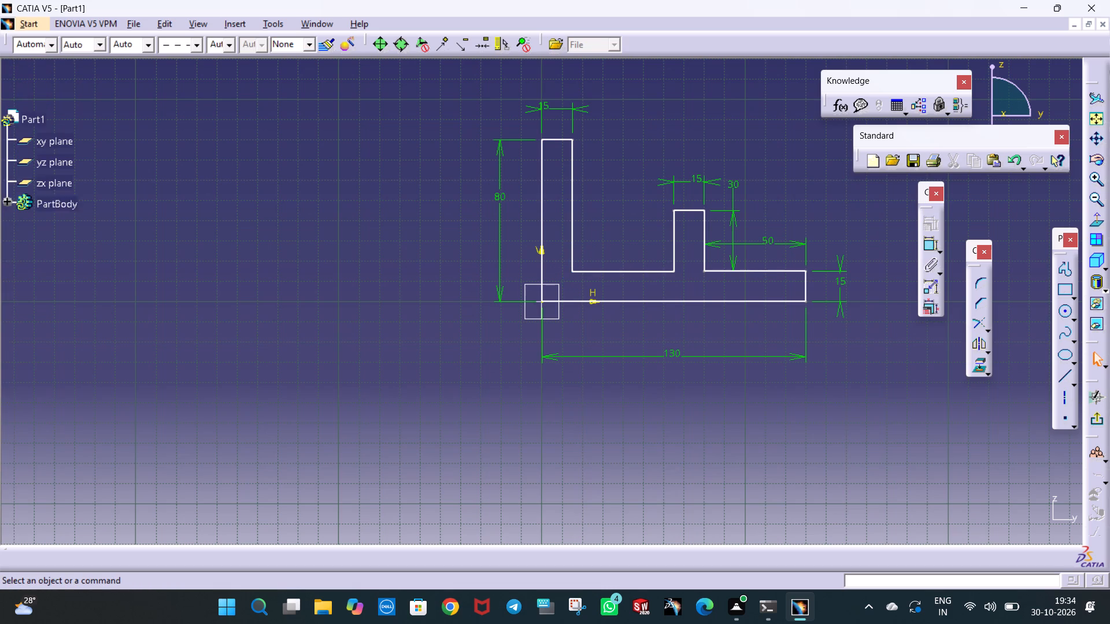
Switch to Part Design and extrude the closed side profile as a 50 mm pad.
{"action": "middle_click_drag", "start_coordinate": [853, 210], "coordinate": [826, 243]}
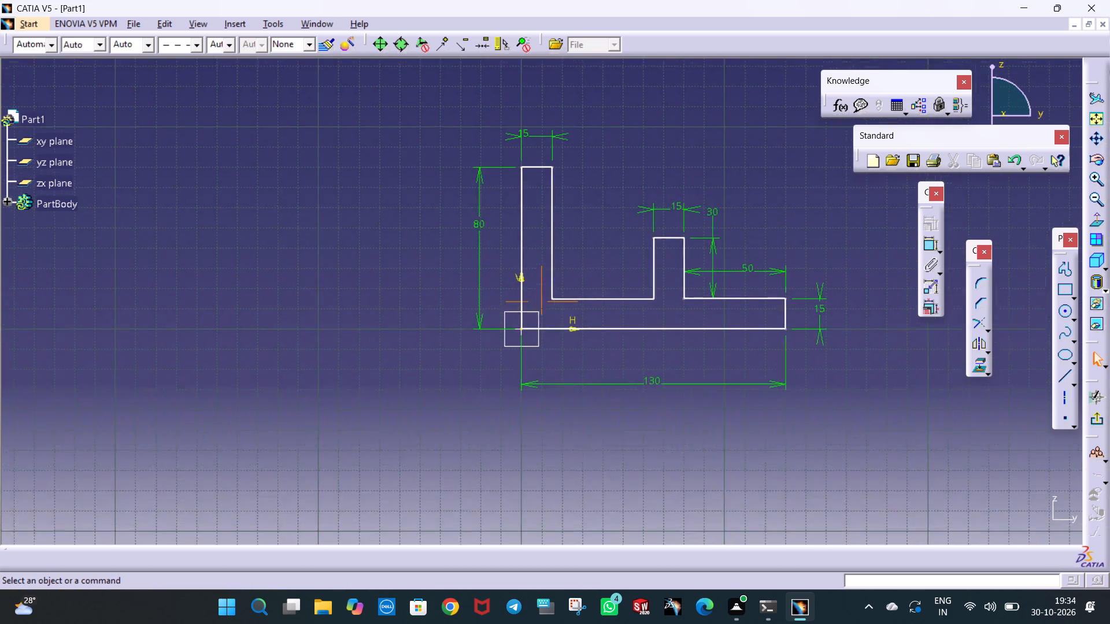
{"action": "middle_click_drag", "start_coordinate": [826, 243], "coordinate": [750, 266]}
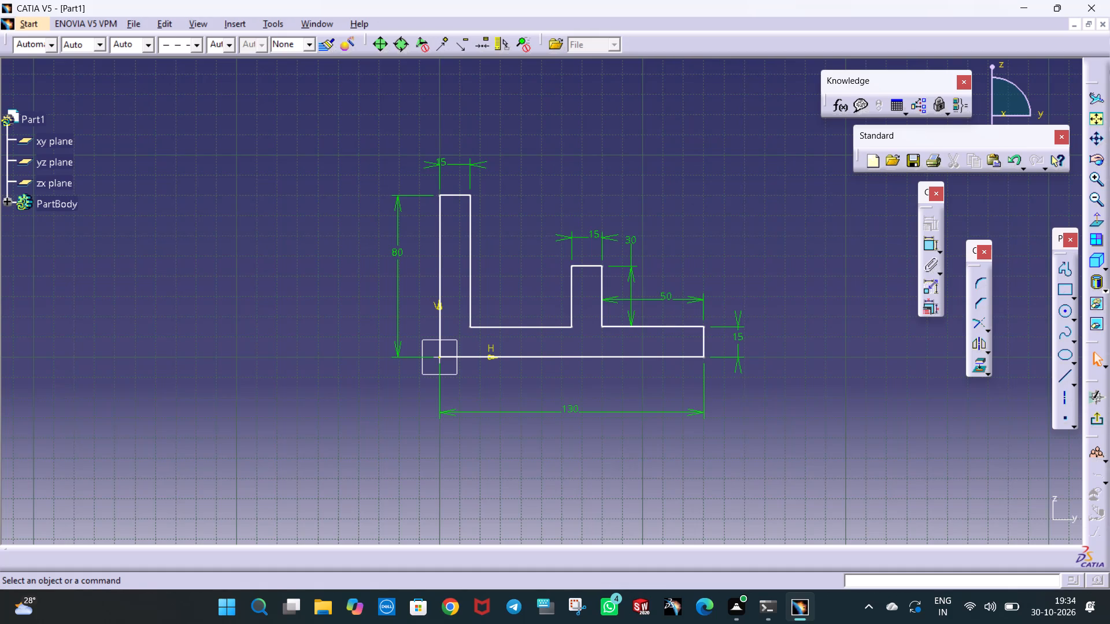
{"action": "left_click", "coordinate": [850, 368]}
{"action": "left_click", "coordinate": [38, 27]}
{"action": "left_click", "coordinate": [117, 57]}
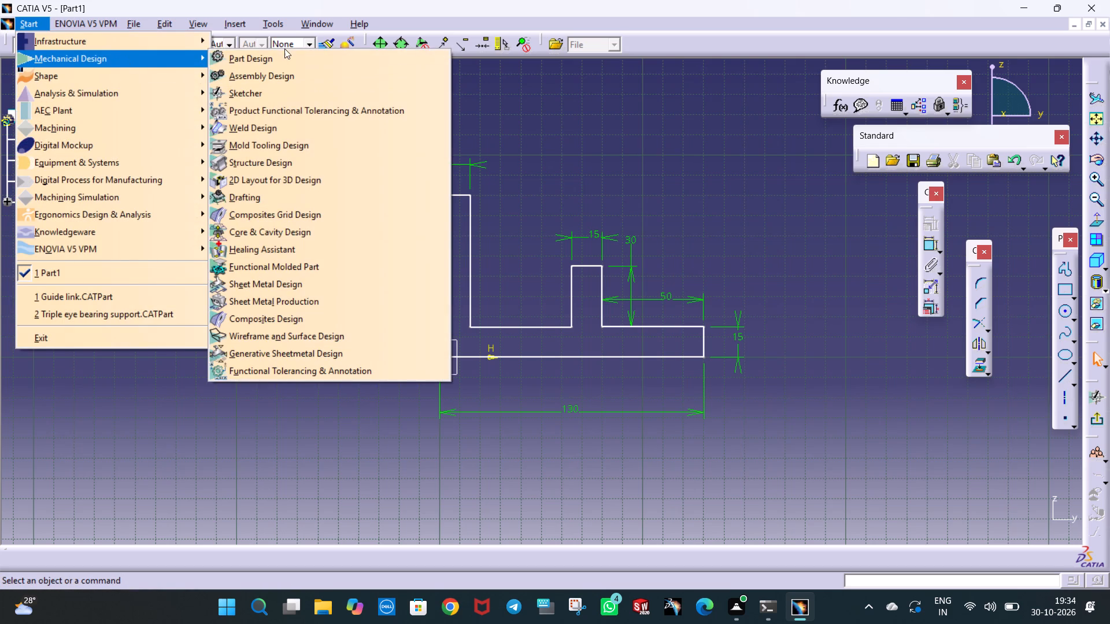
{"action": "left_click", "coordinate": [286, 56]}
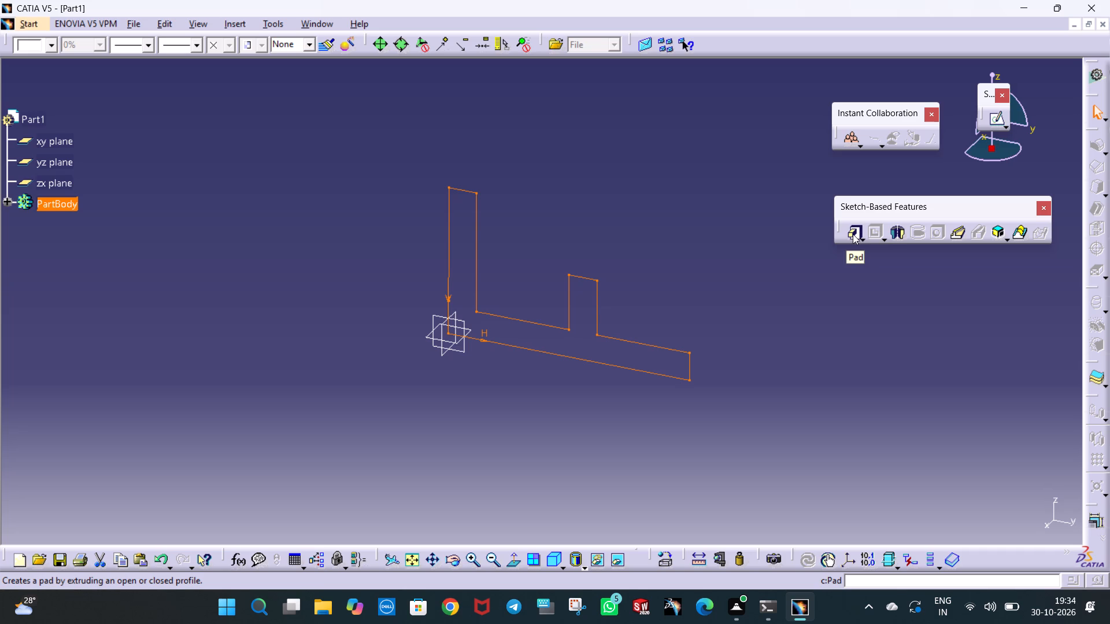
{"action": "left_click", "coordinate": [853, 234]}
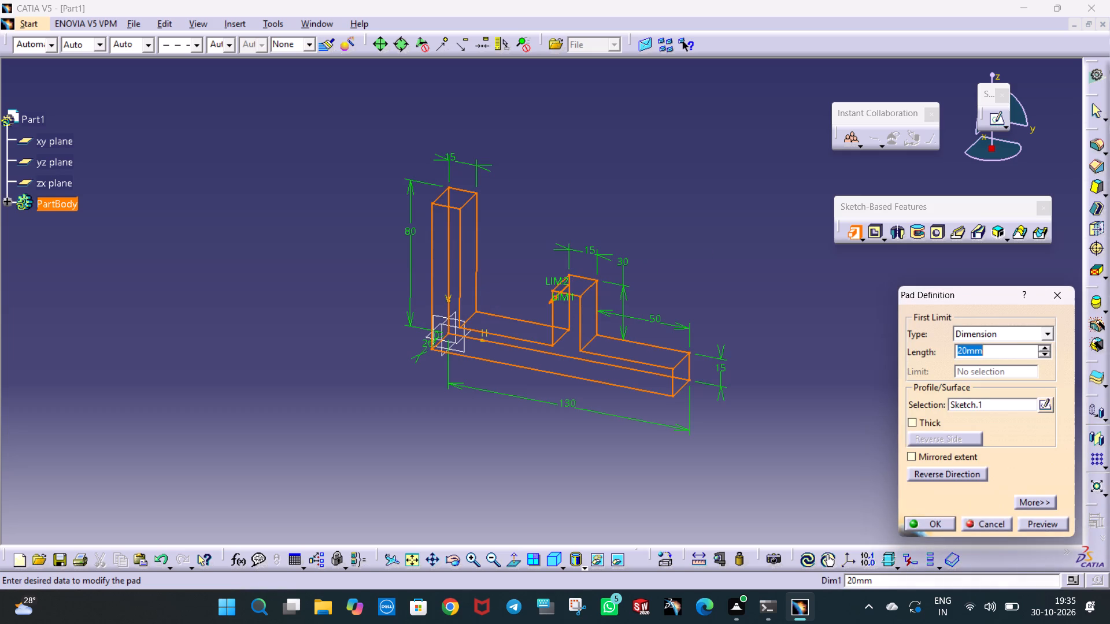
{"action": "type", "text": "50"}
{"action": "key", "text": "Return"}
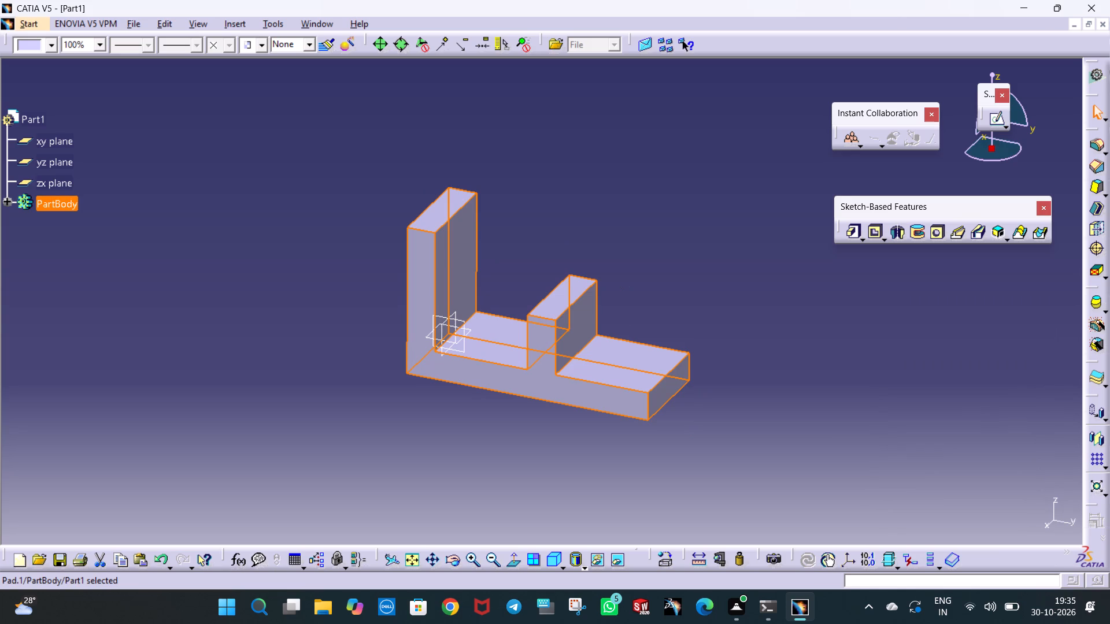
{"action": "left_click", "coordinate": [797, 289]}
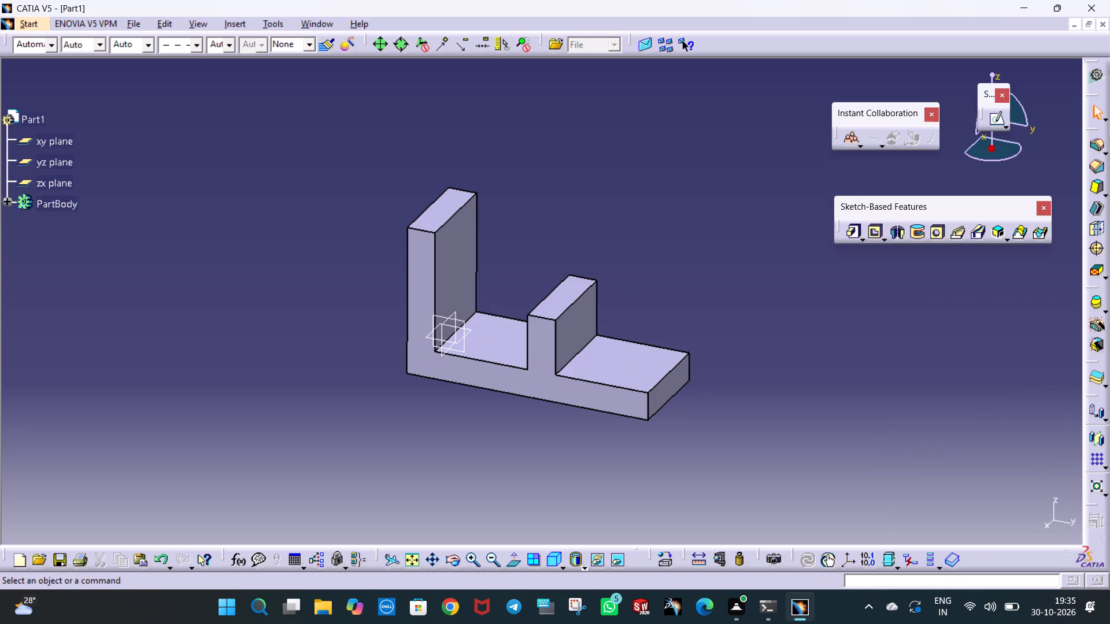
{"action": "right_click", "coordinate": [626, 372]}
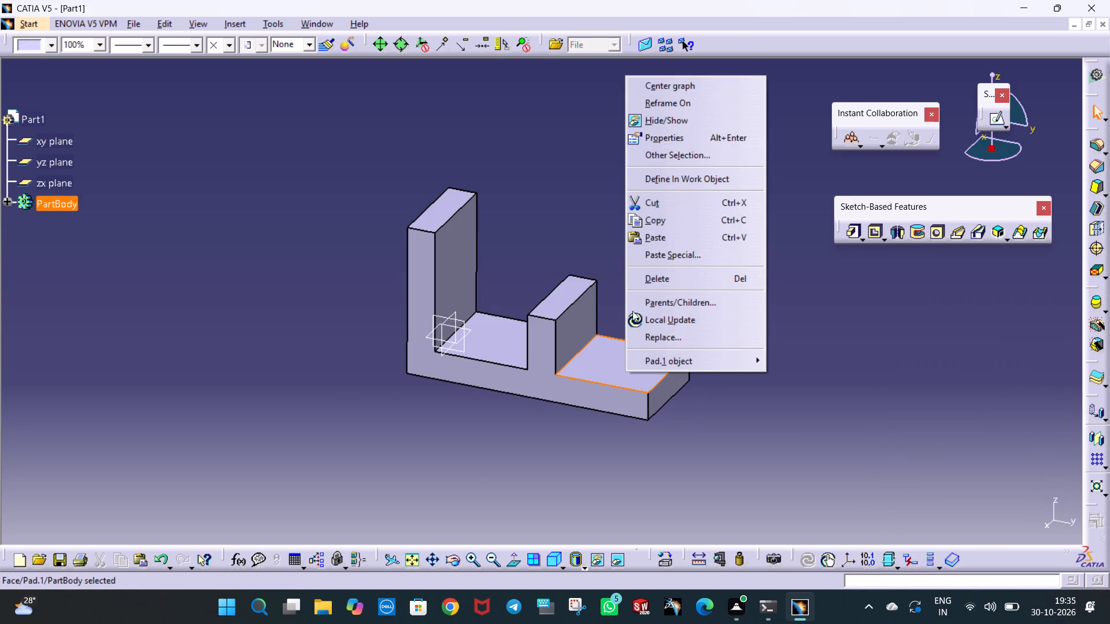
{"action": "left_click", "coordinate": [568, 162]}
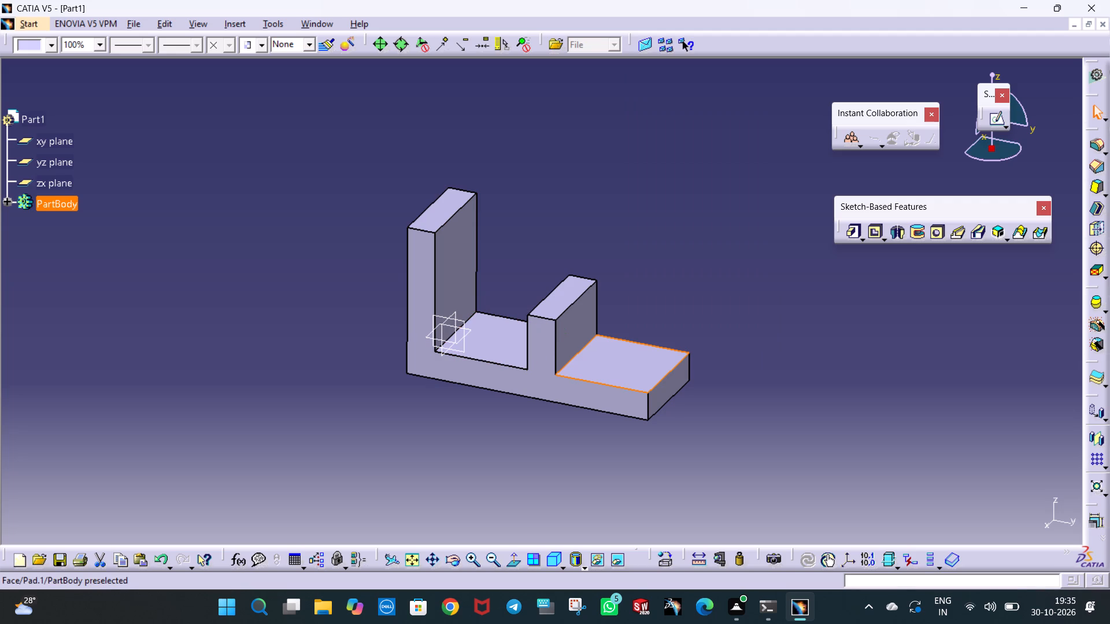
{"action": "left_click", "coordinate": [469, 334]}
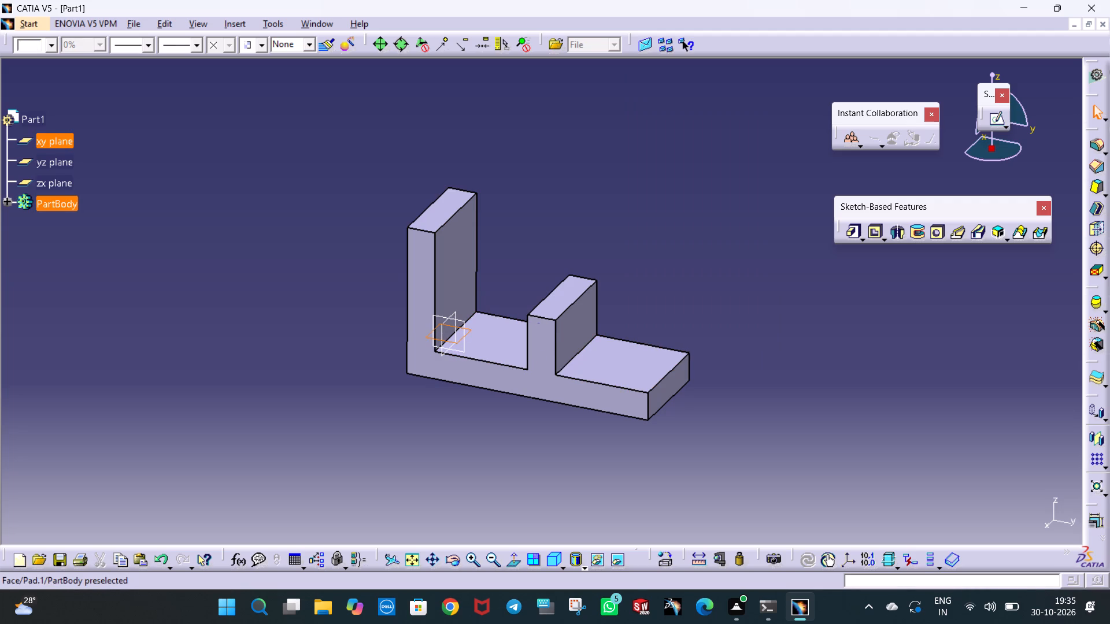
Open a new sketch on the base's top face beyond the shorter upright.
{"action": "double_click", "coordinate": [473, 330]}
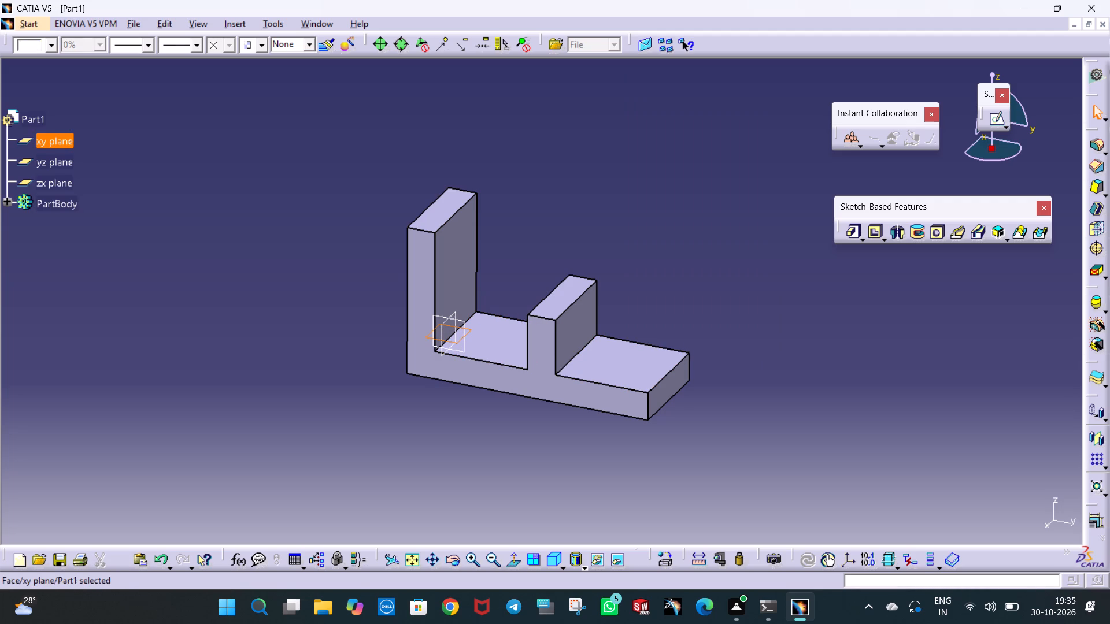
{"action": "double_click", "coordinate": [470, 330]}
{"action": "left_click", "coordinate": [597, 361]}
{"action": "right_click", "coordinate": [597, 361]}
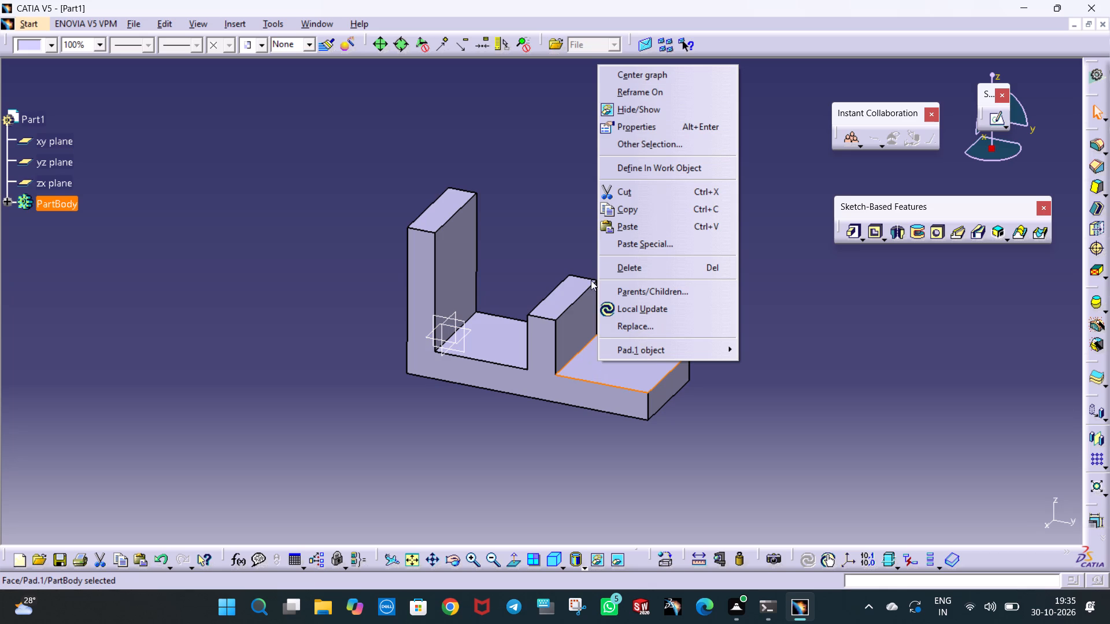
{"action": "left_click", "coordinate": [564, 202]}
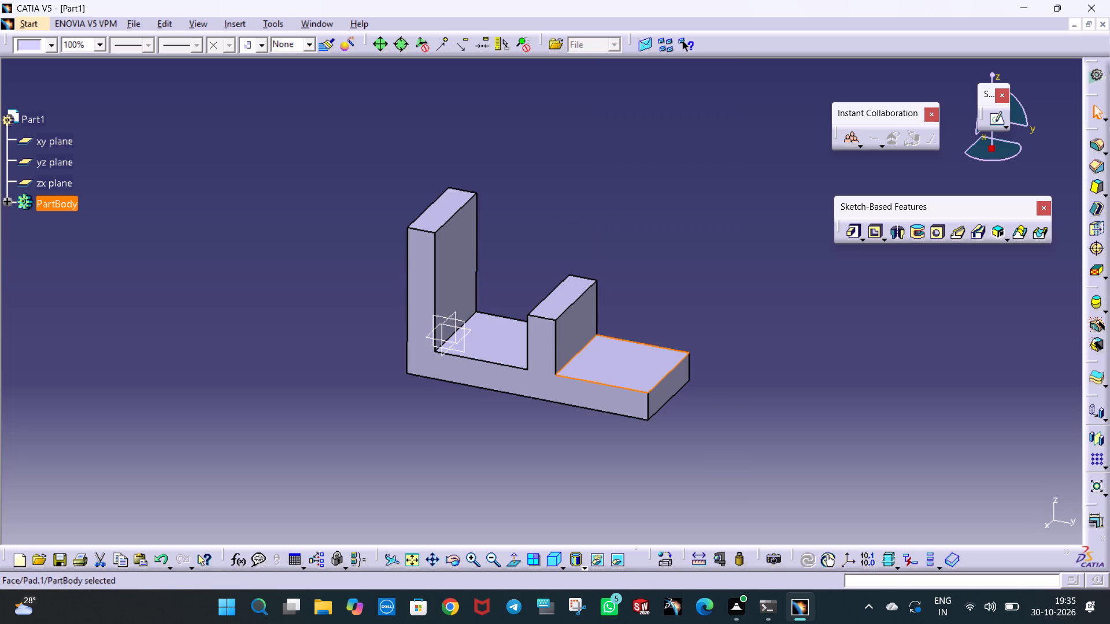
{"action": "left_click", "coordinate": [28, 19]}
{"action": "left_click", "coordinate": [59, 55]}
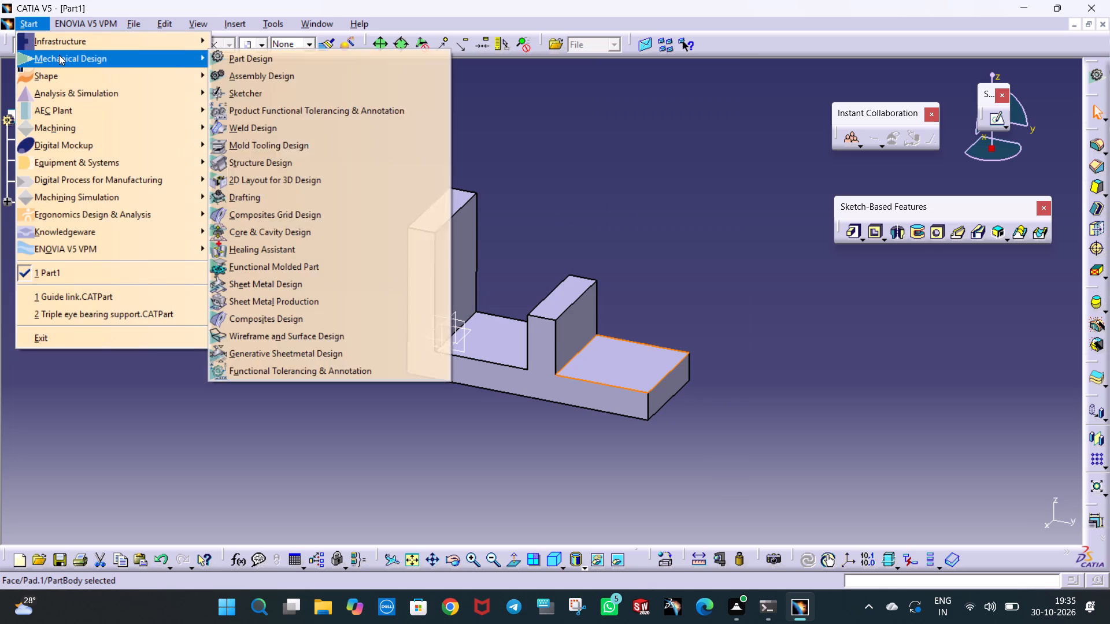
{"action": "left_click", "coordinate": [275, 95]}
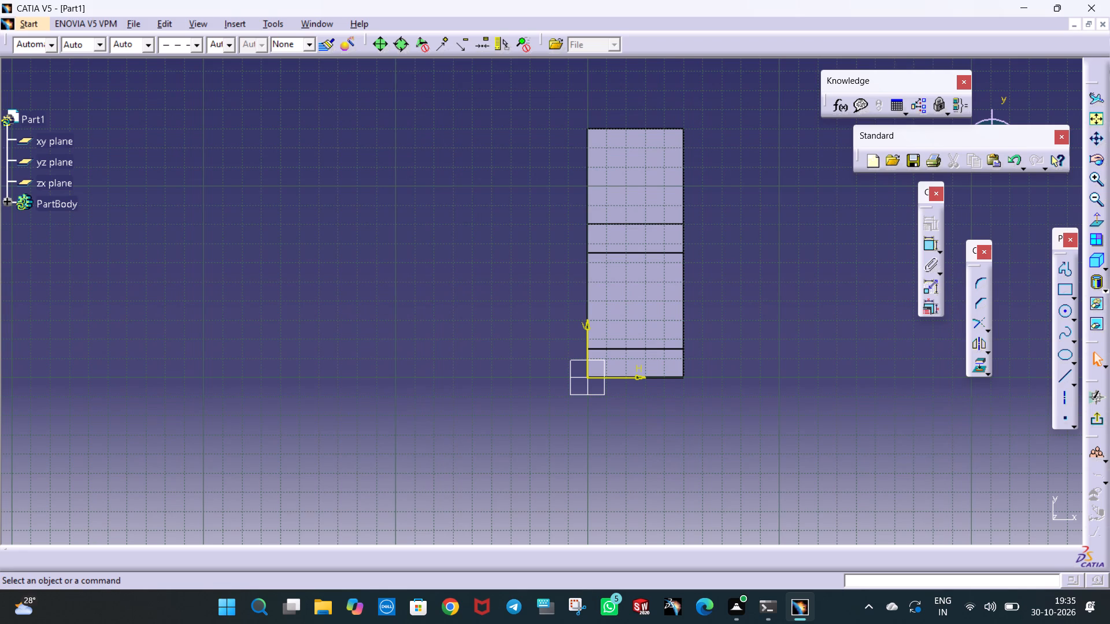
{"action": "right_click", "coordinate": [615, 168]}
{"action": "left_click", "coordinate": [789, 166]}
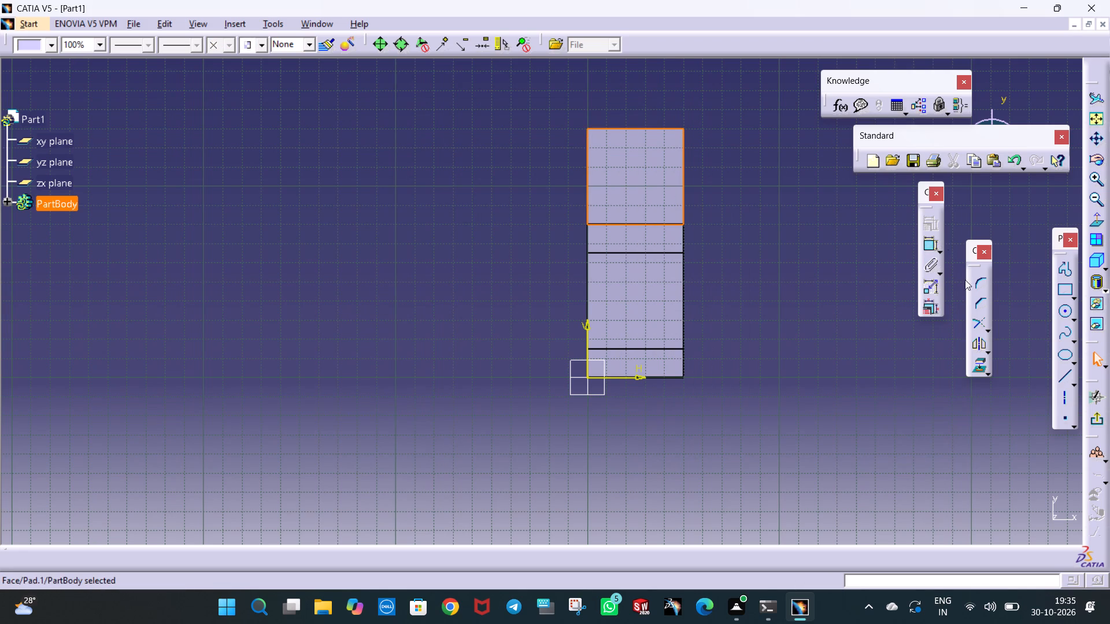
Draw a vertical axis line about 30 mm long from the face's outer corner, along the side edge away from the sketch's vertical axis.
{"action": "left_click", "coordinate": [1064, 314]}
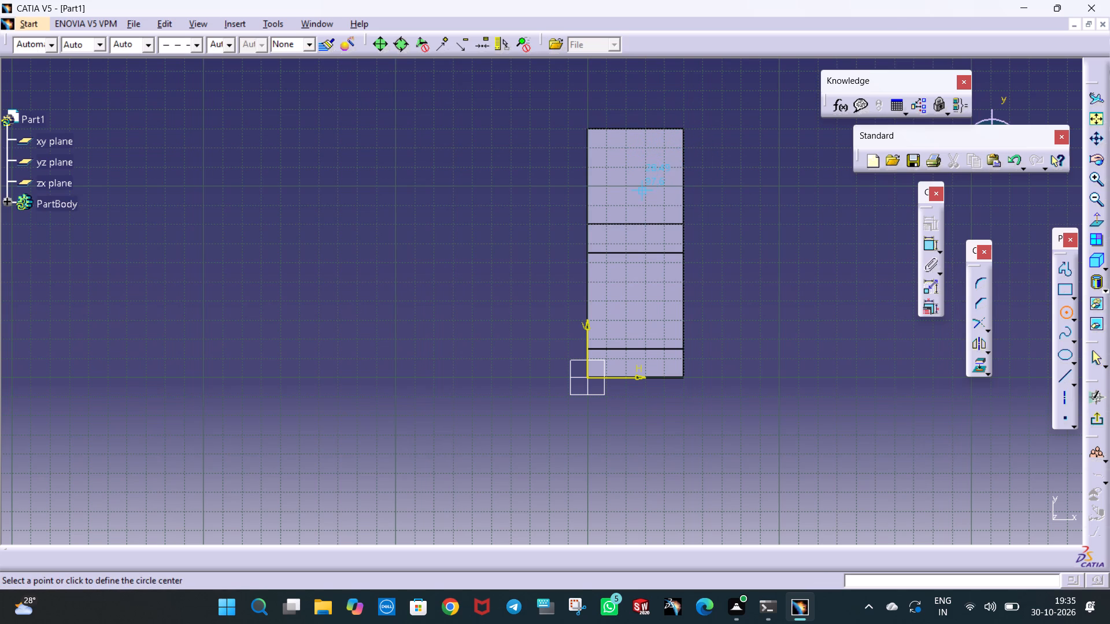
{"action": "key", "text": "Escape"}
{"action": "left_click", "coordinate": [1064, 399]}
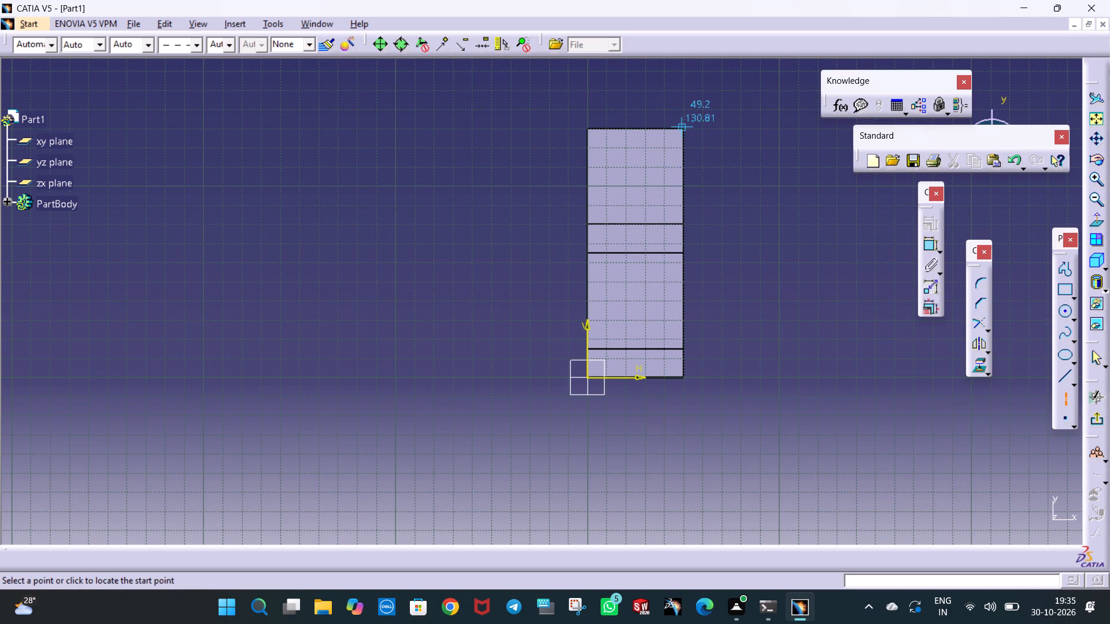
{"action": "left_click", "coordinate": [684, 131]}
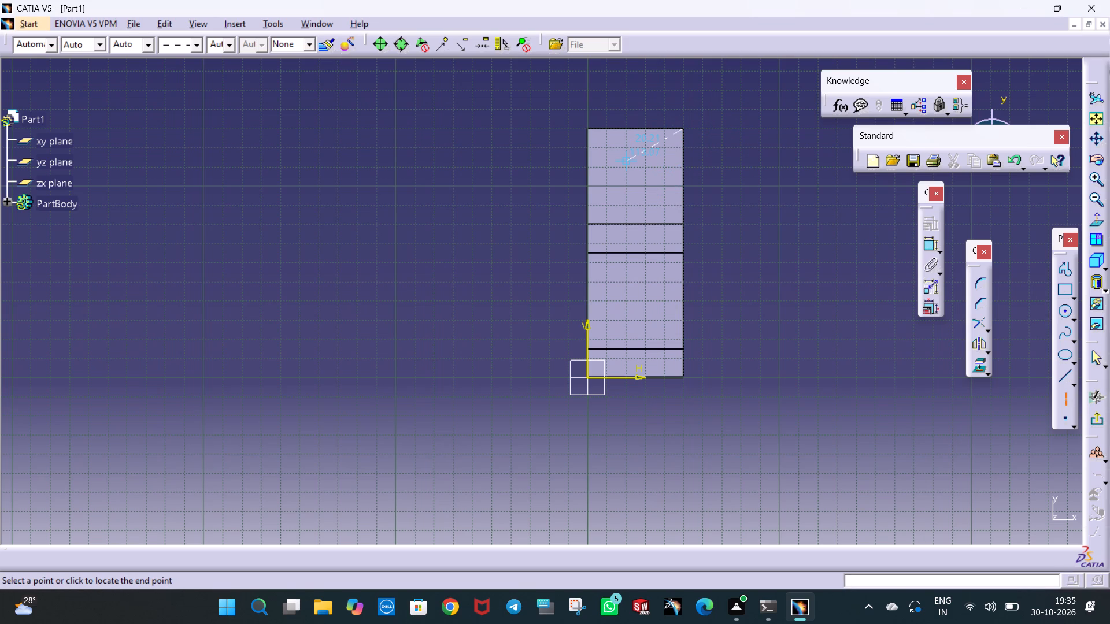
{"action": "left_click", "coordinate": [680, 187]}
{"action": "left_click", "coordinate": [782, 247]}
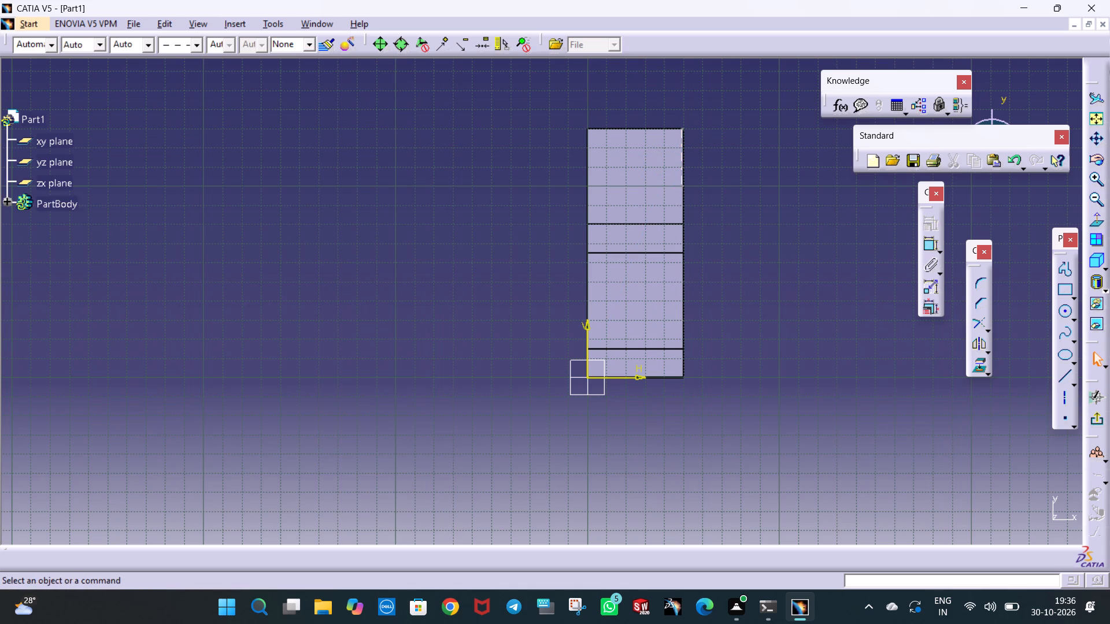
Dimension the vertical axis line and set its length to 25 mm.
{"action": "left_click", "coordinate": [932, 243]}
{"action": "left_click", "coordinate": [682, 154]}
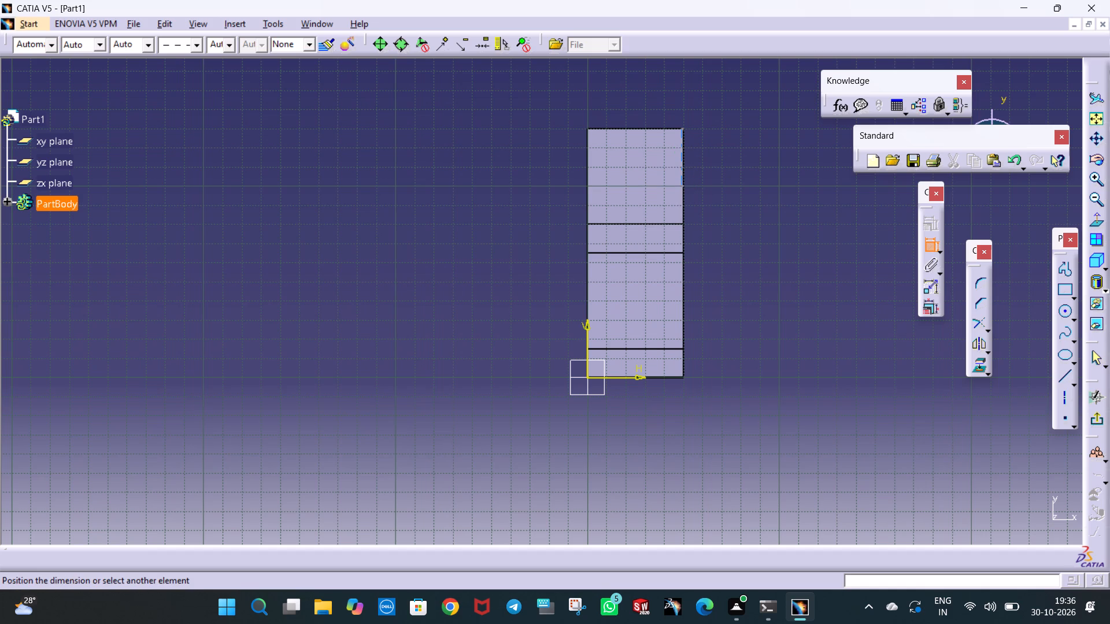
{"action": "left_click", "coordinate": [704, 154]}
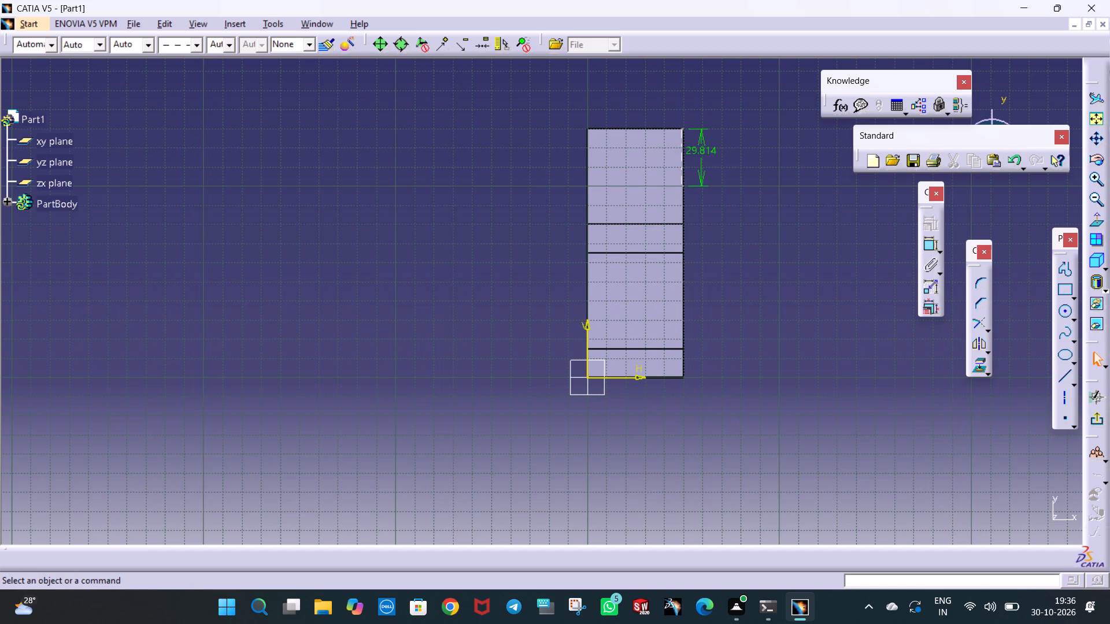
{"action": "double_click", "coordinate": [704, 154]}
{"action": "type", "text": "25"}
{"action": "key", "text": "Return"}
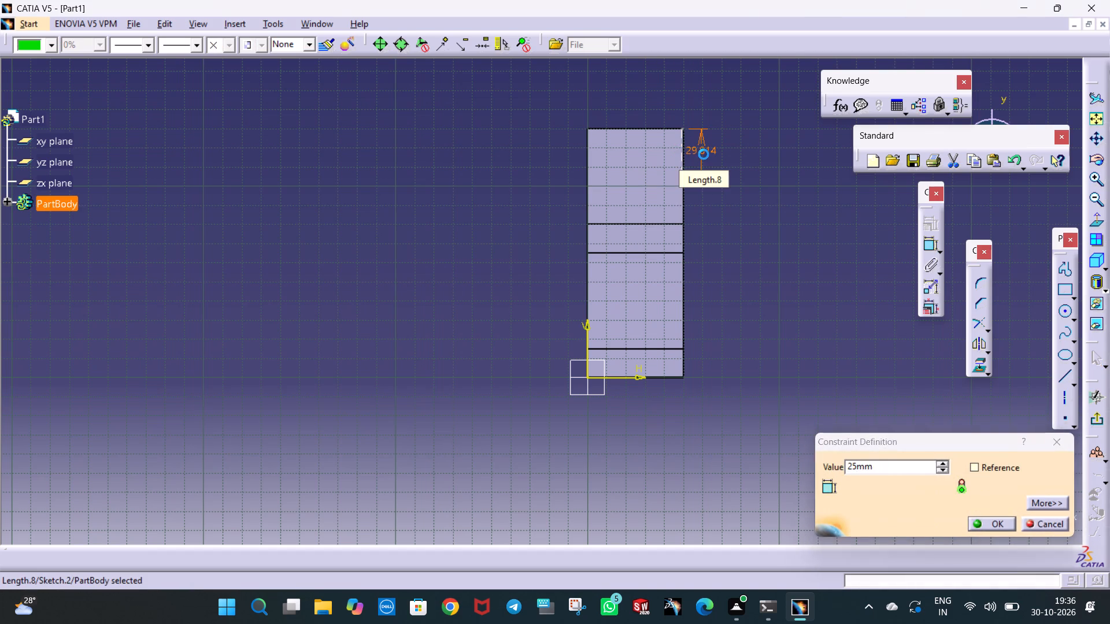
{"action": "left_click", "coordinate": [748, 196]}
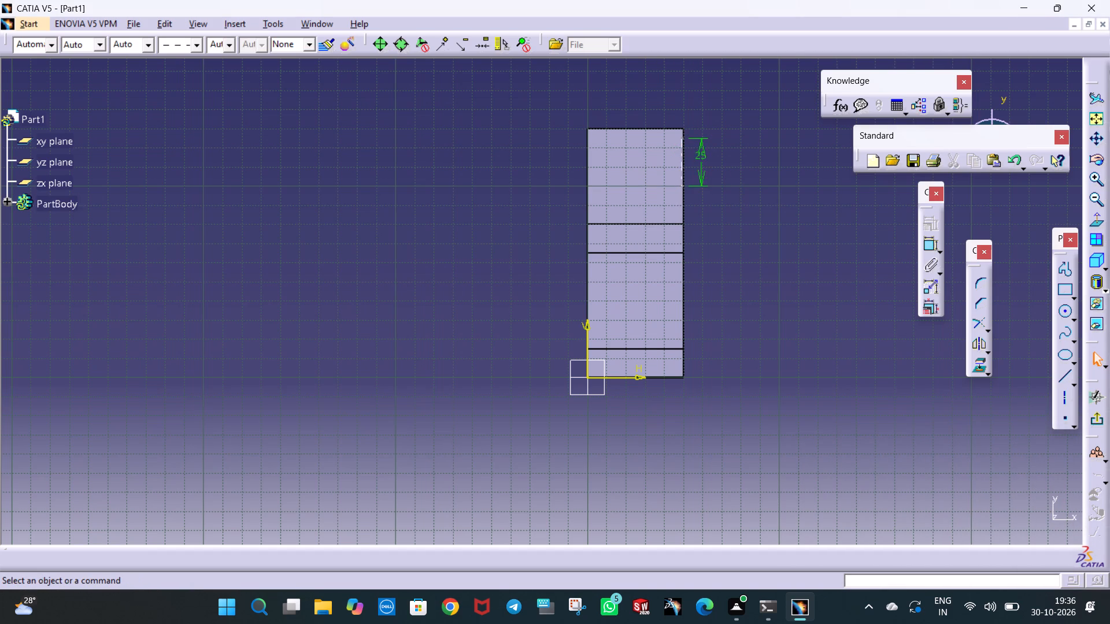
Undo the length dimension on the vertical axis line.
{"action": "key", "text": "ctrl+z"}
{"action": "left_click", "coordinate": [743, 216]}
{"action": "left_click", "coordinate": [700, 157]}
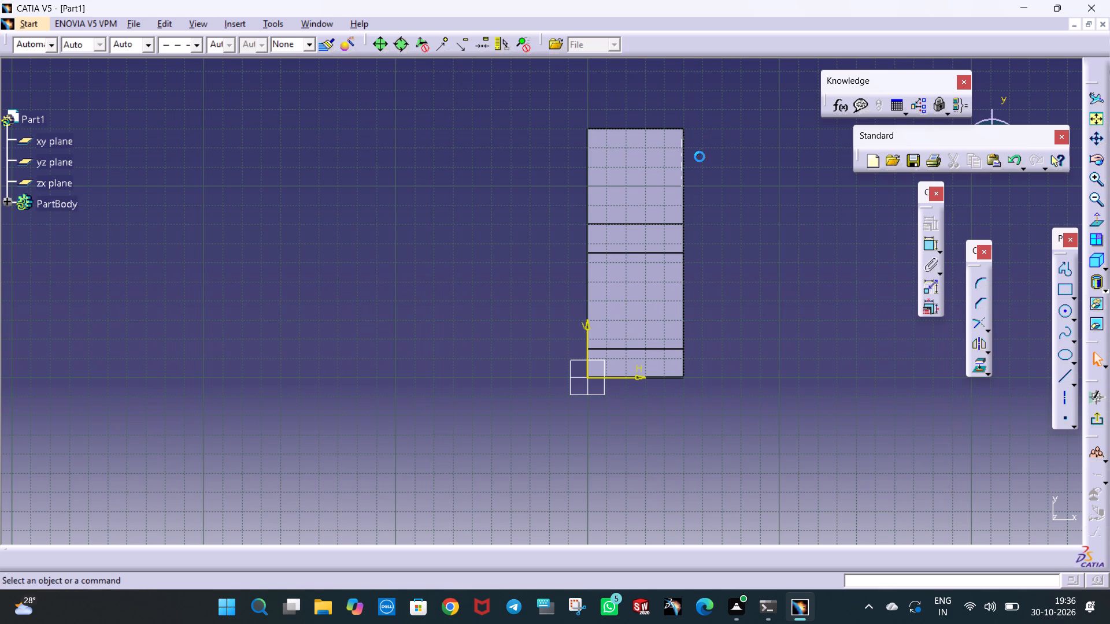
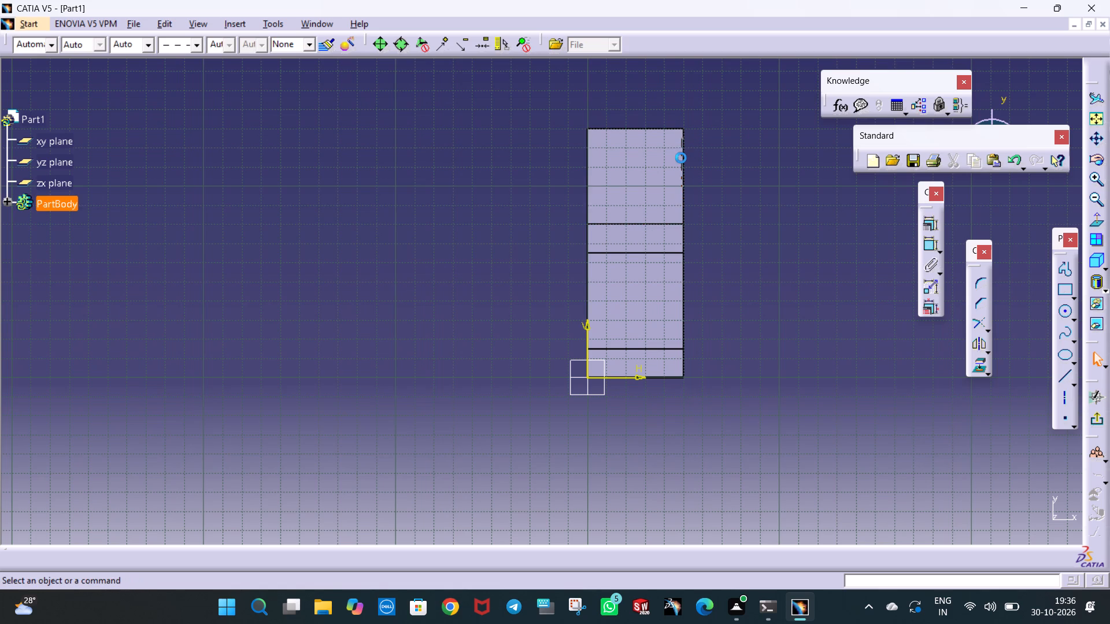
Draw a horizontal axis line about 50 mm long along the face's outer edge, from the sketch's vertical axis to the opposite corner.
{"action": "left_click", "coordinate": [1065, 395]}
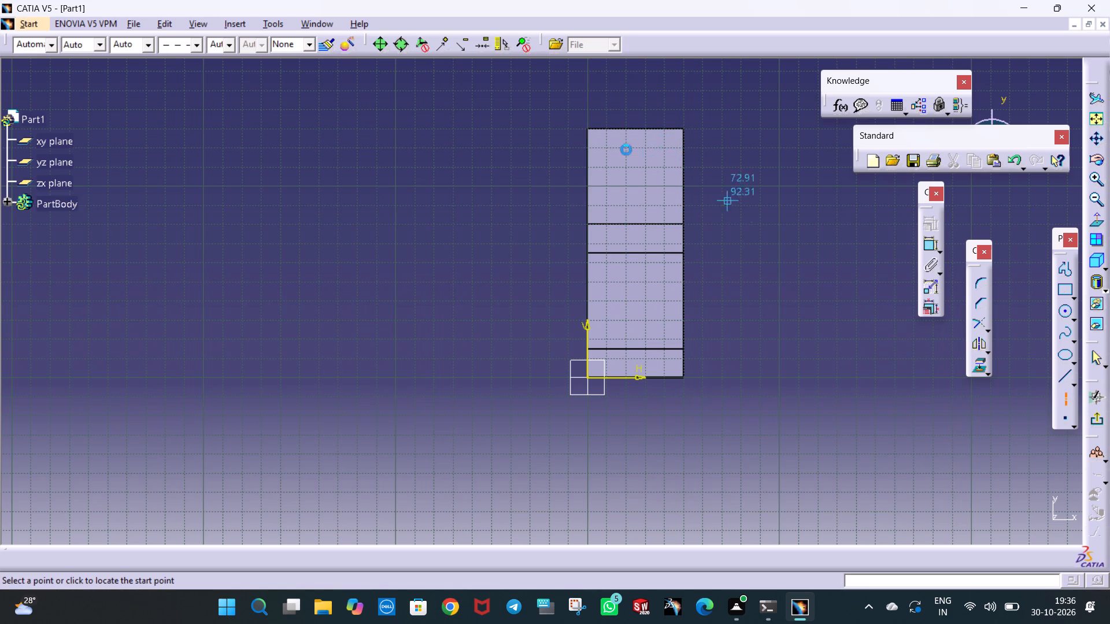
{"action": "left_click", "coordinate": [587, 128]}
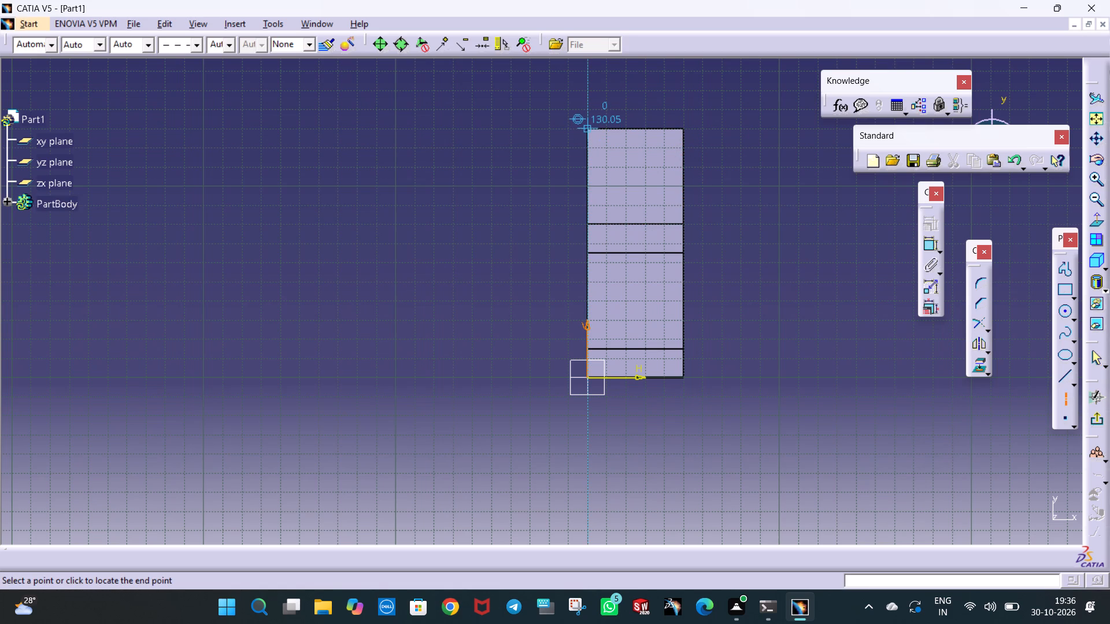
{"action": "left_click", "coordinate": [684, 129]}
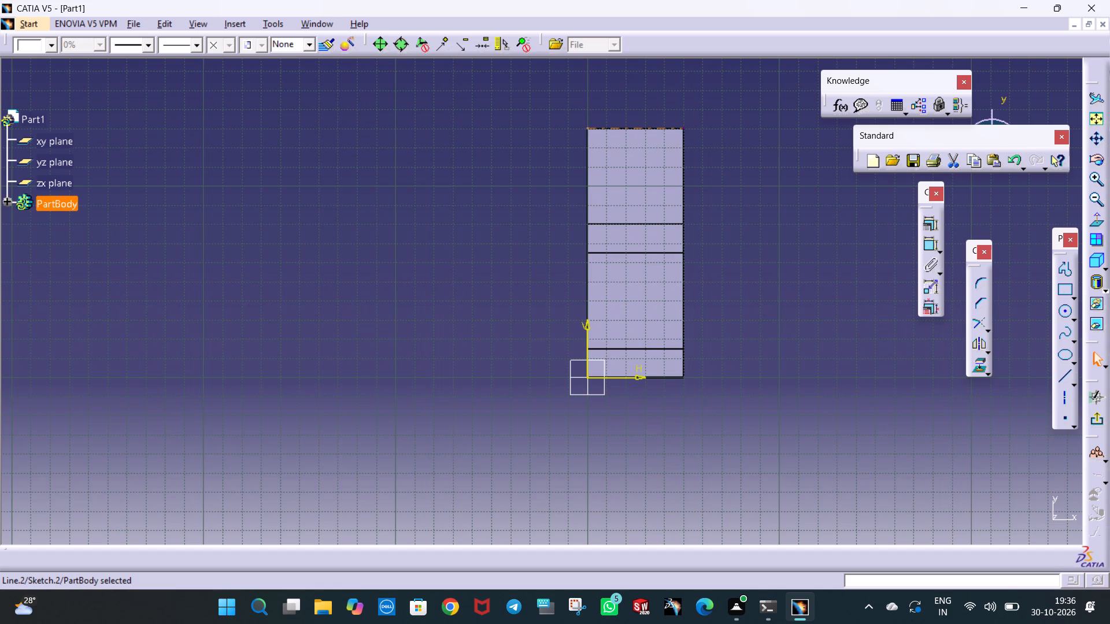
{"action": "key", "text": "Escape"}
{"action": "key", "text": "Escape"}
{"action": "left_click", "coordinate": [747, 196]}
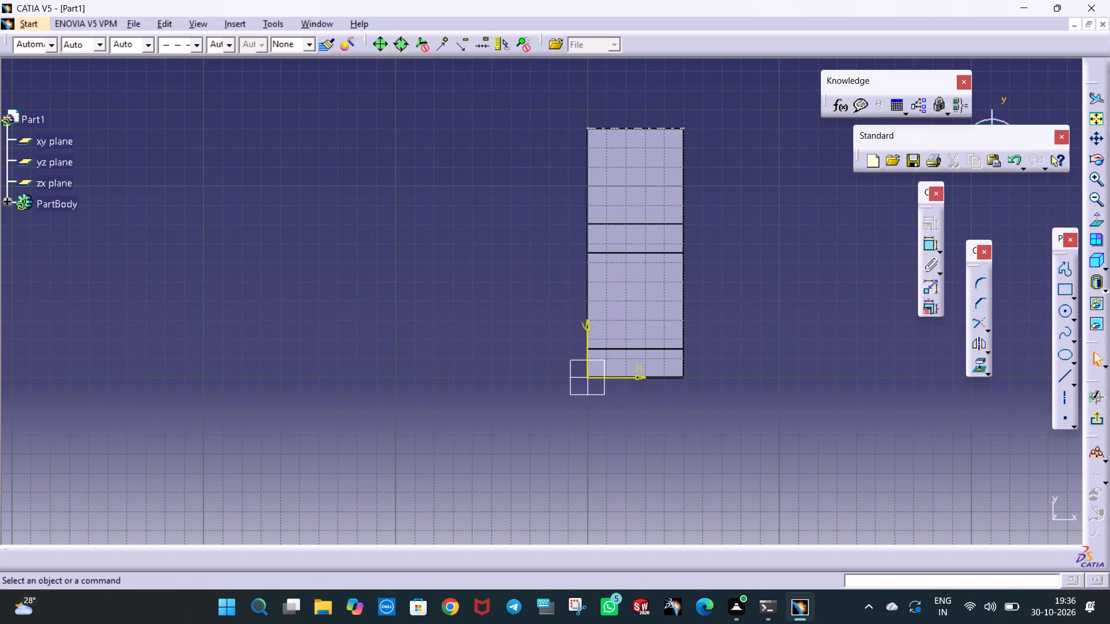
{"action": "left_click", "coordinate": [1066, 311]}
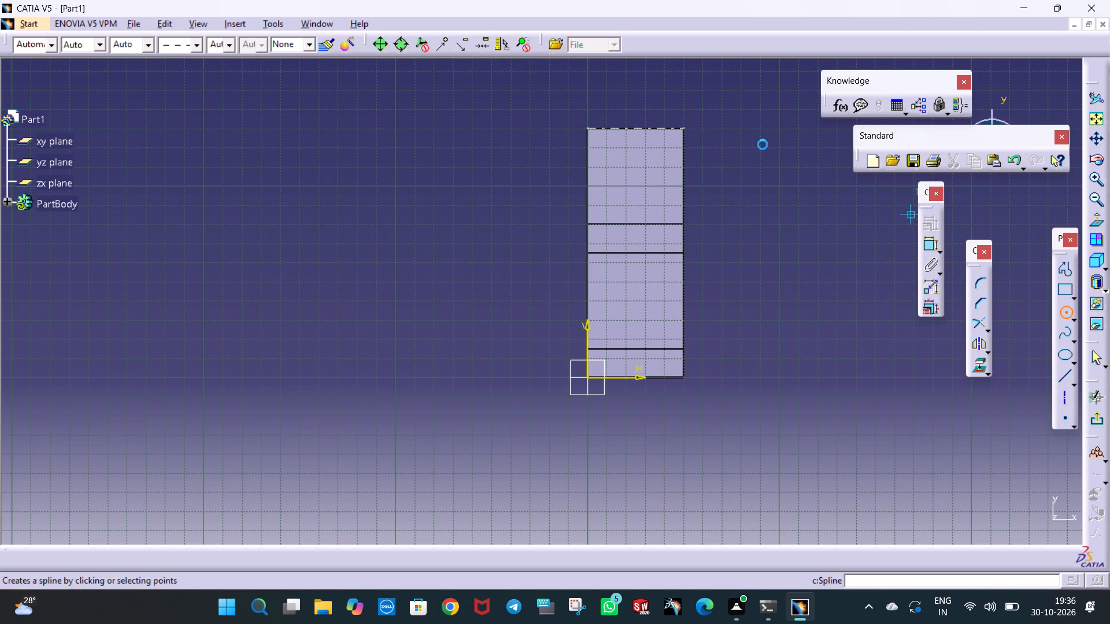
{"action": "key", "text": "Escape"}
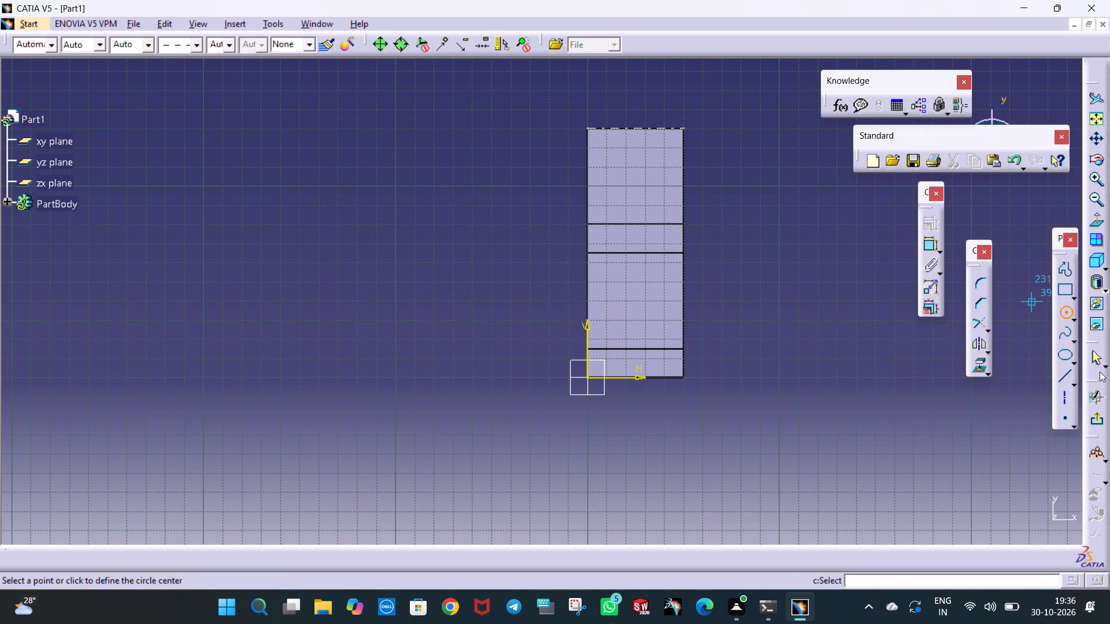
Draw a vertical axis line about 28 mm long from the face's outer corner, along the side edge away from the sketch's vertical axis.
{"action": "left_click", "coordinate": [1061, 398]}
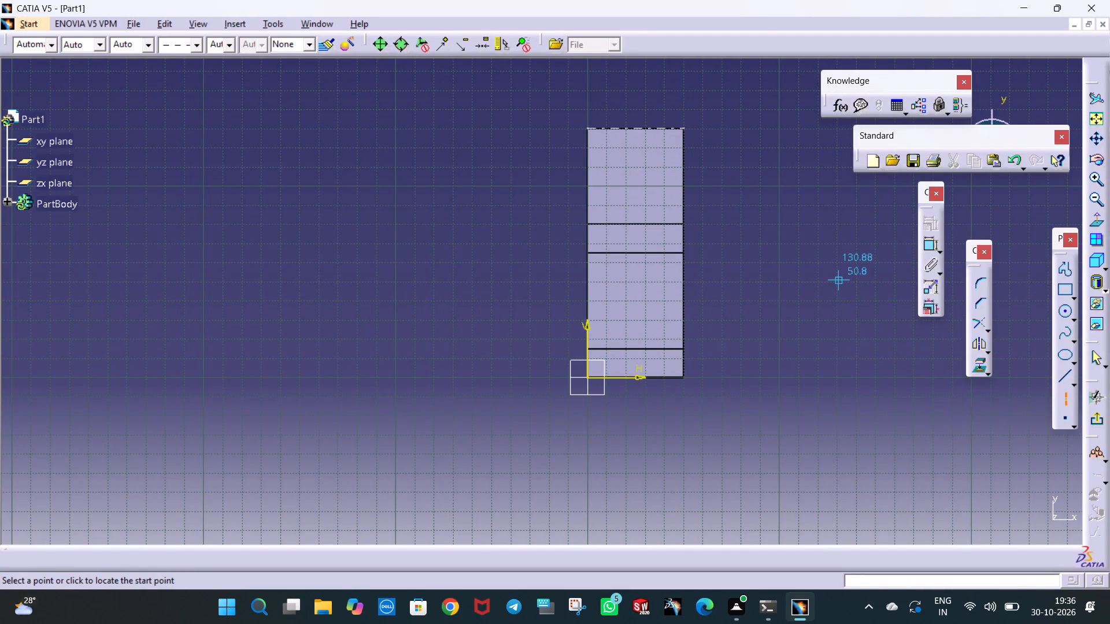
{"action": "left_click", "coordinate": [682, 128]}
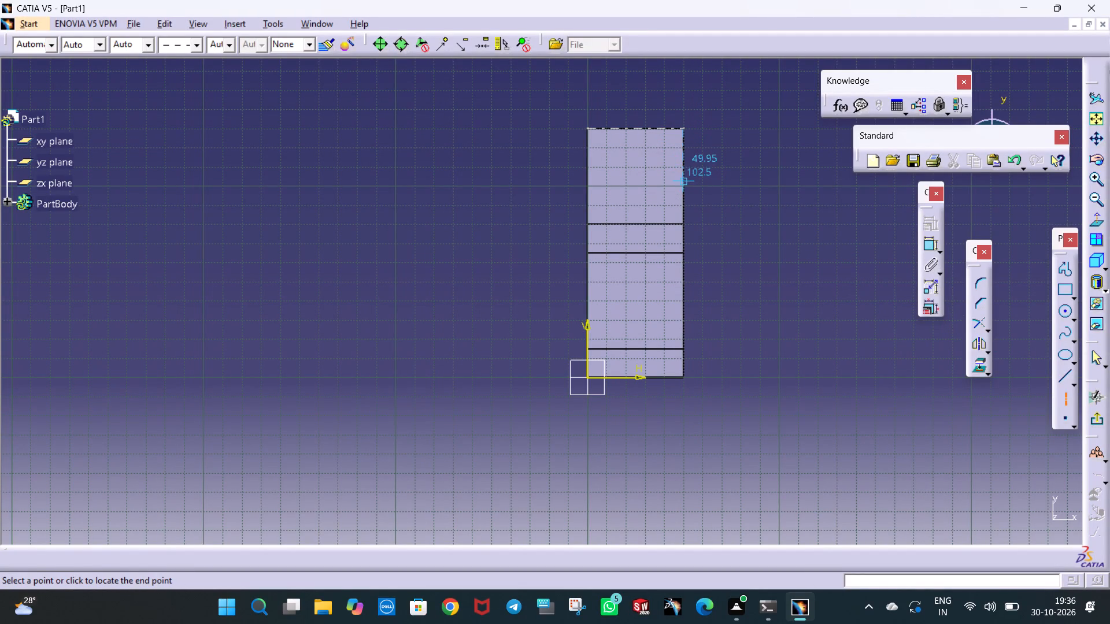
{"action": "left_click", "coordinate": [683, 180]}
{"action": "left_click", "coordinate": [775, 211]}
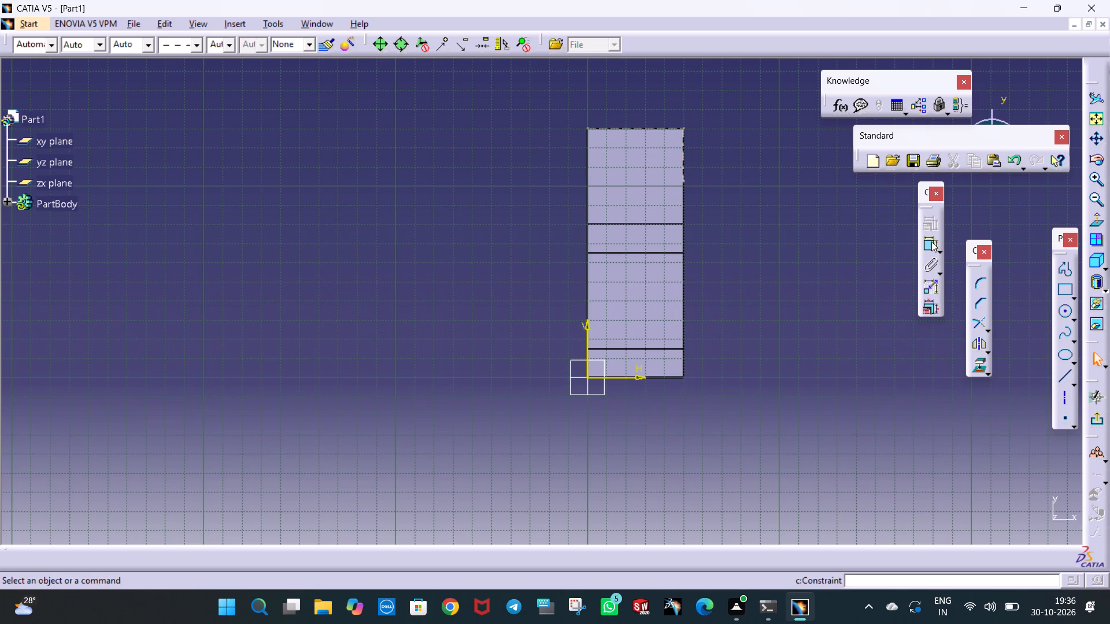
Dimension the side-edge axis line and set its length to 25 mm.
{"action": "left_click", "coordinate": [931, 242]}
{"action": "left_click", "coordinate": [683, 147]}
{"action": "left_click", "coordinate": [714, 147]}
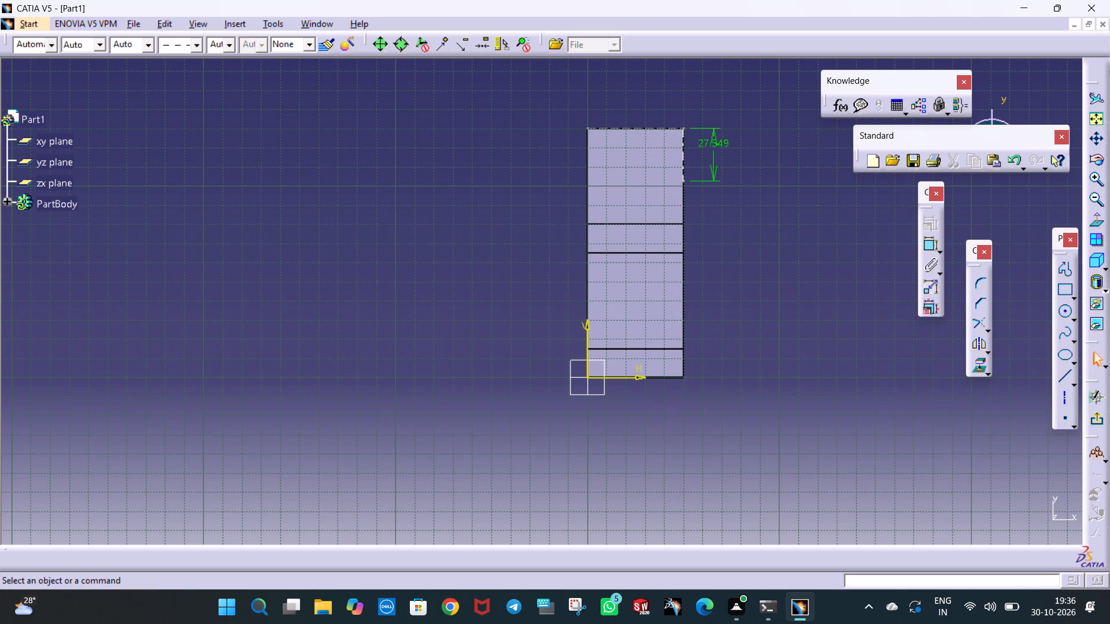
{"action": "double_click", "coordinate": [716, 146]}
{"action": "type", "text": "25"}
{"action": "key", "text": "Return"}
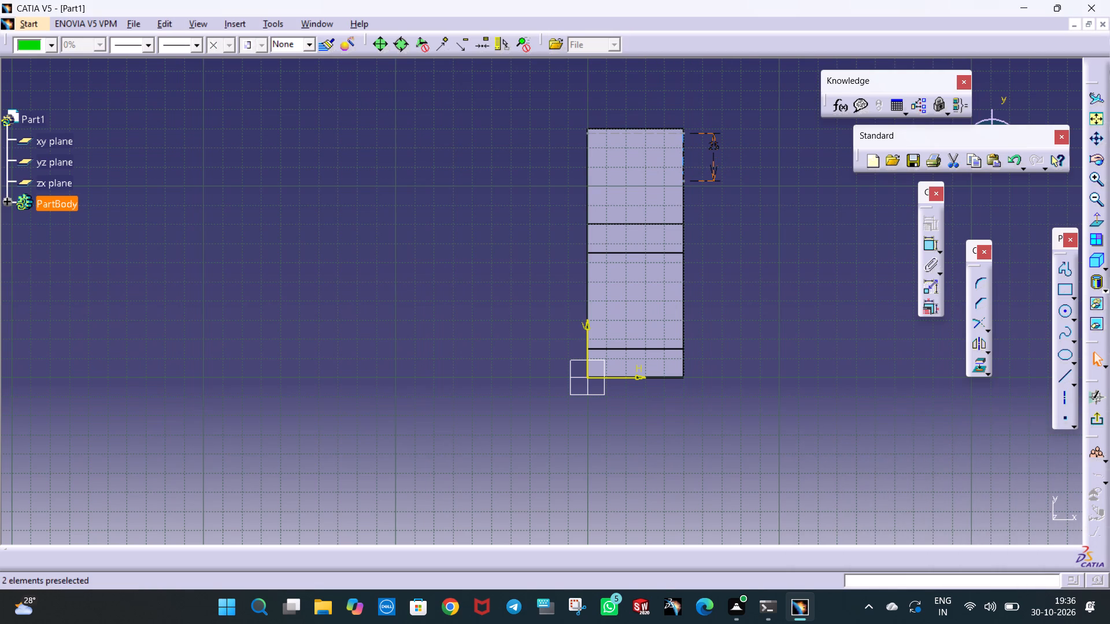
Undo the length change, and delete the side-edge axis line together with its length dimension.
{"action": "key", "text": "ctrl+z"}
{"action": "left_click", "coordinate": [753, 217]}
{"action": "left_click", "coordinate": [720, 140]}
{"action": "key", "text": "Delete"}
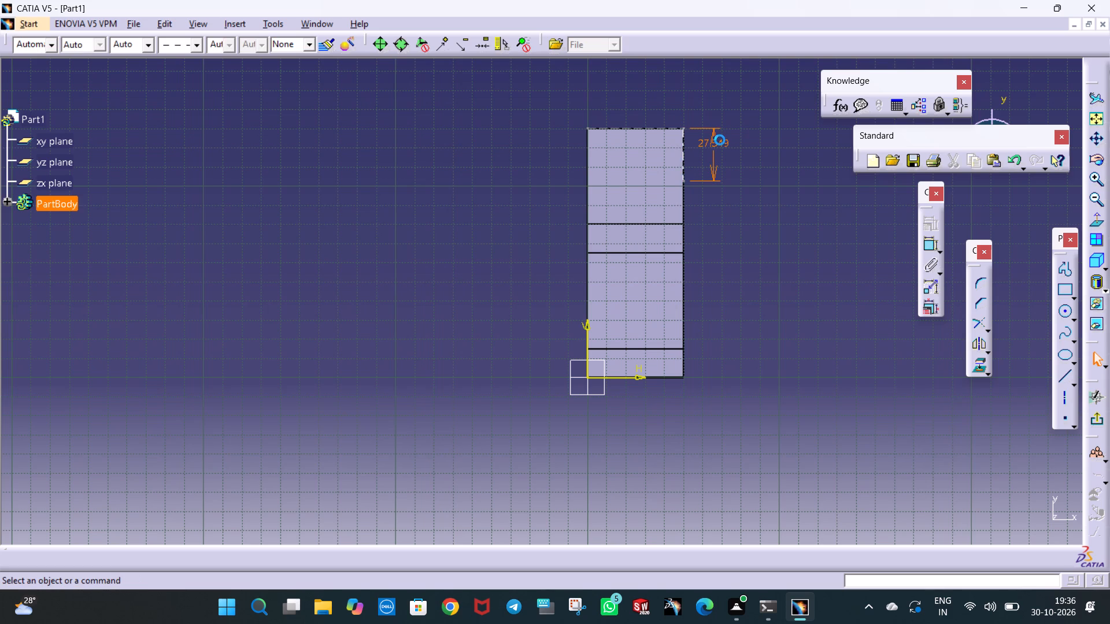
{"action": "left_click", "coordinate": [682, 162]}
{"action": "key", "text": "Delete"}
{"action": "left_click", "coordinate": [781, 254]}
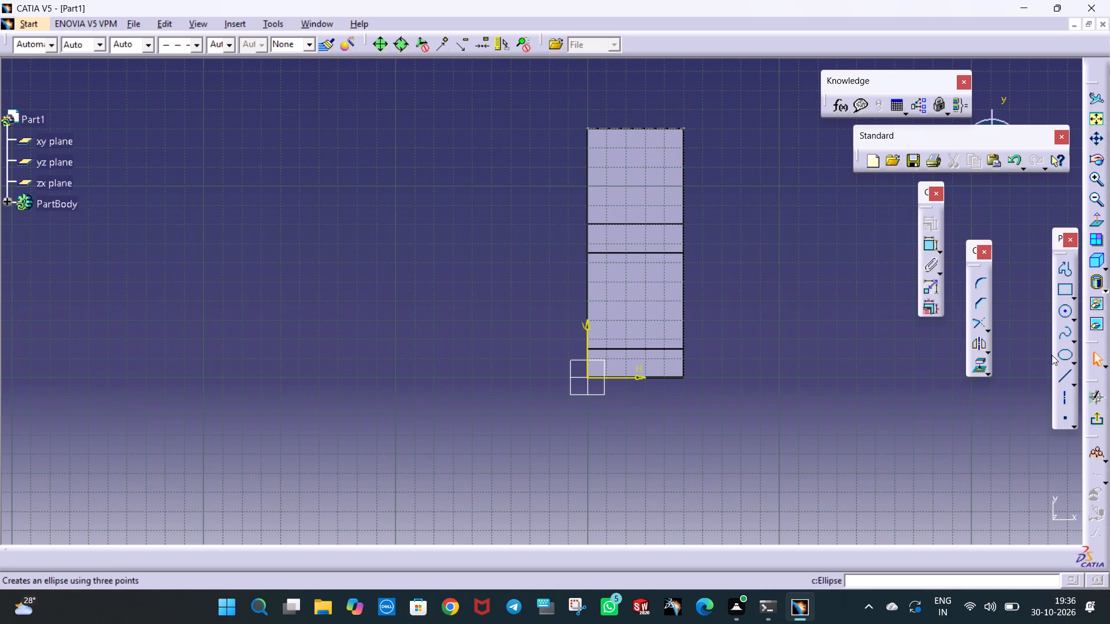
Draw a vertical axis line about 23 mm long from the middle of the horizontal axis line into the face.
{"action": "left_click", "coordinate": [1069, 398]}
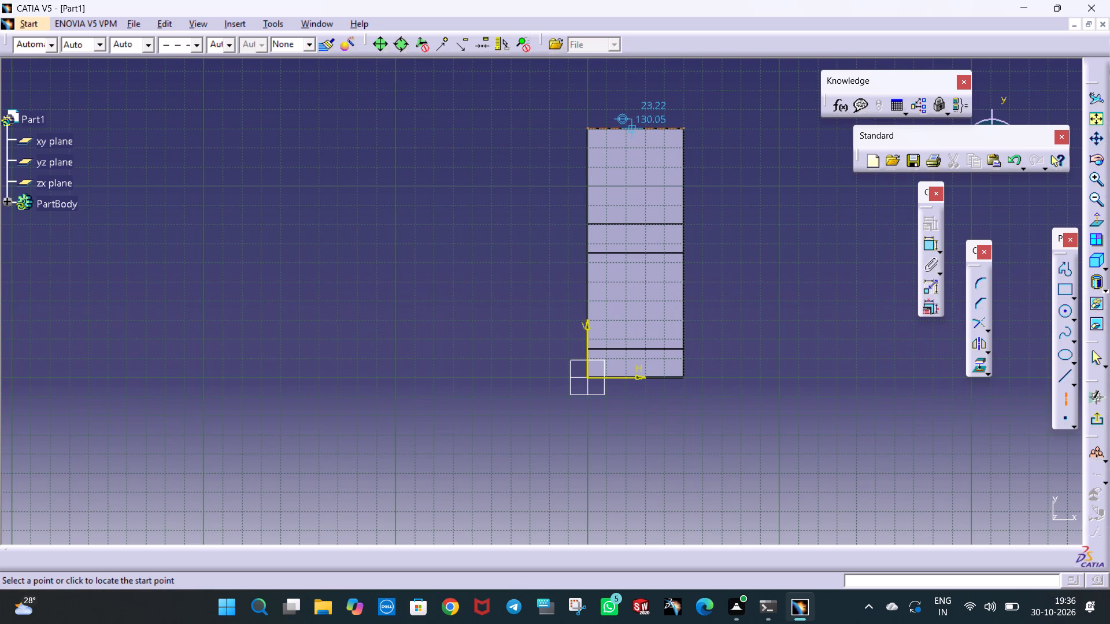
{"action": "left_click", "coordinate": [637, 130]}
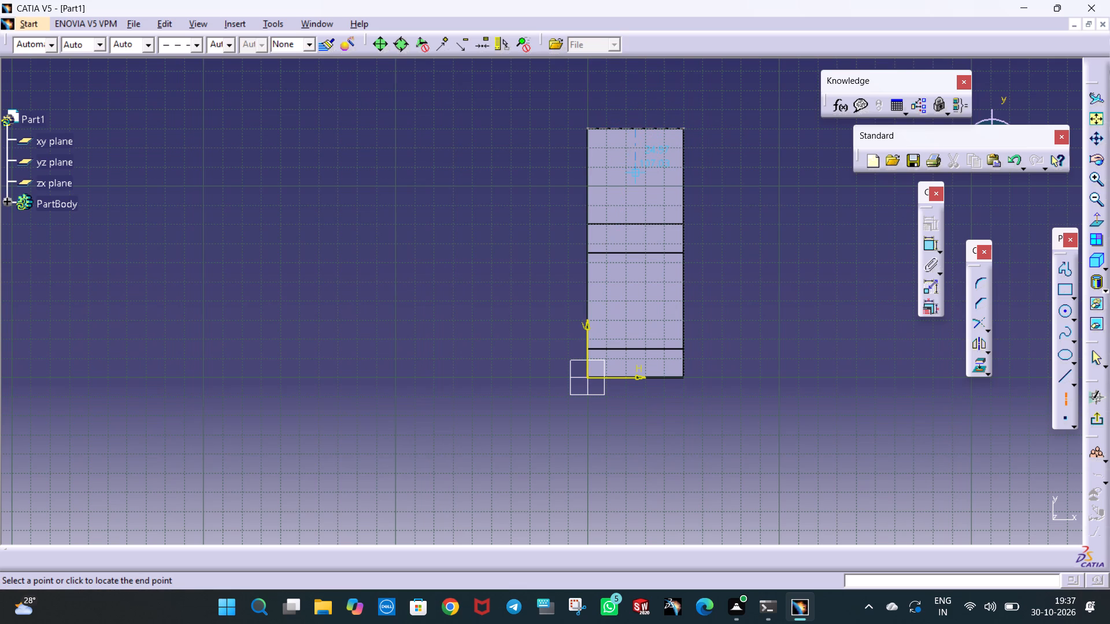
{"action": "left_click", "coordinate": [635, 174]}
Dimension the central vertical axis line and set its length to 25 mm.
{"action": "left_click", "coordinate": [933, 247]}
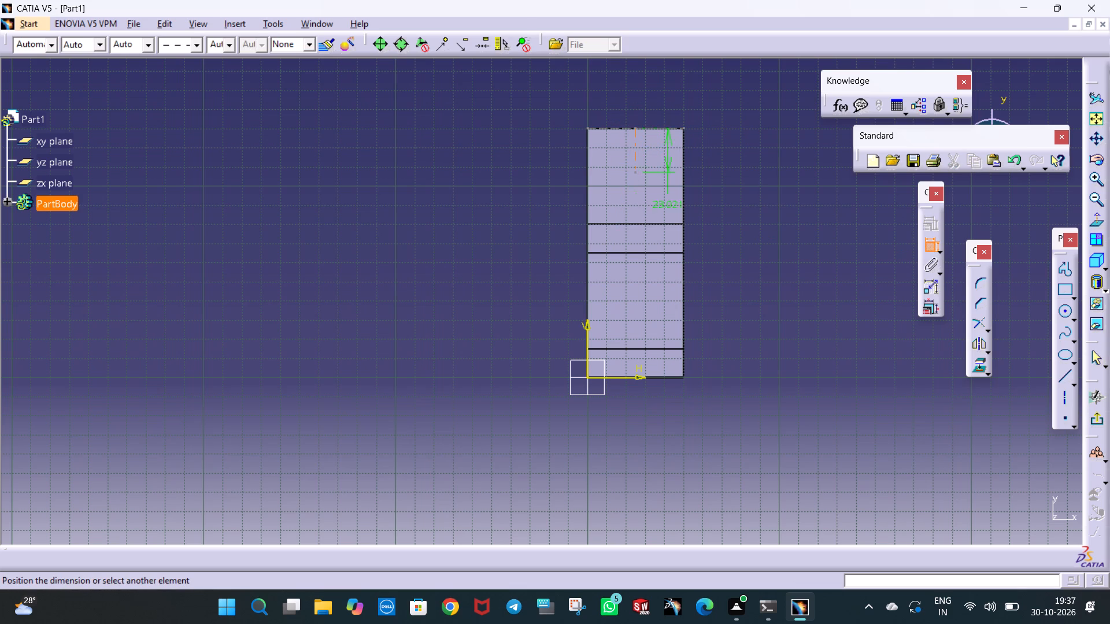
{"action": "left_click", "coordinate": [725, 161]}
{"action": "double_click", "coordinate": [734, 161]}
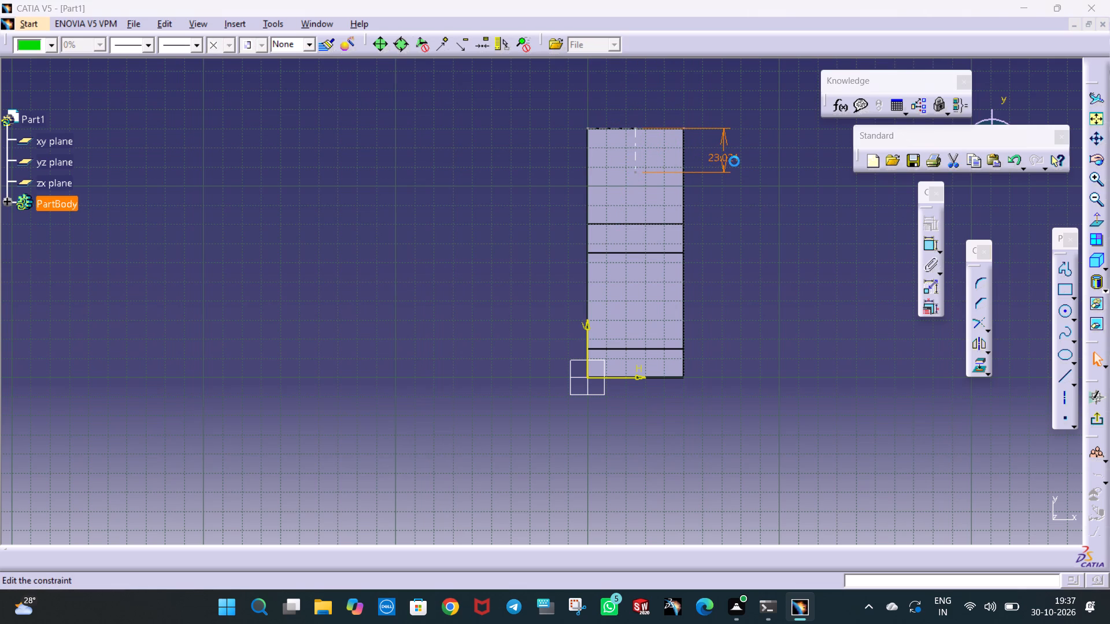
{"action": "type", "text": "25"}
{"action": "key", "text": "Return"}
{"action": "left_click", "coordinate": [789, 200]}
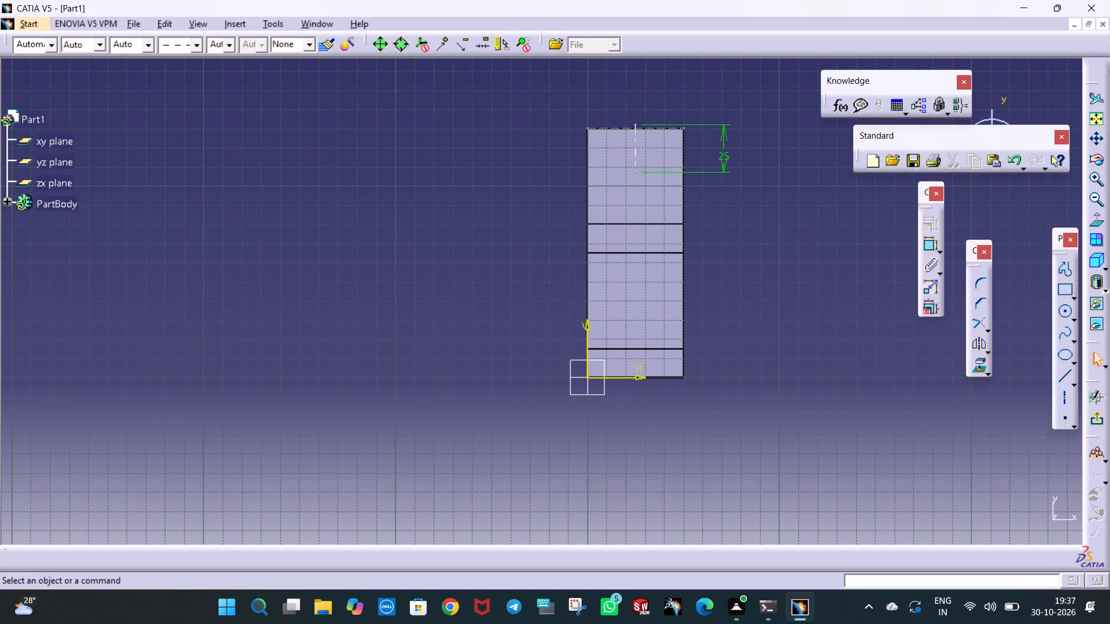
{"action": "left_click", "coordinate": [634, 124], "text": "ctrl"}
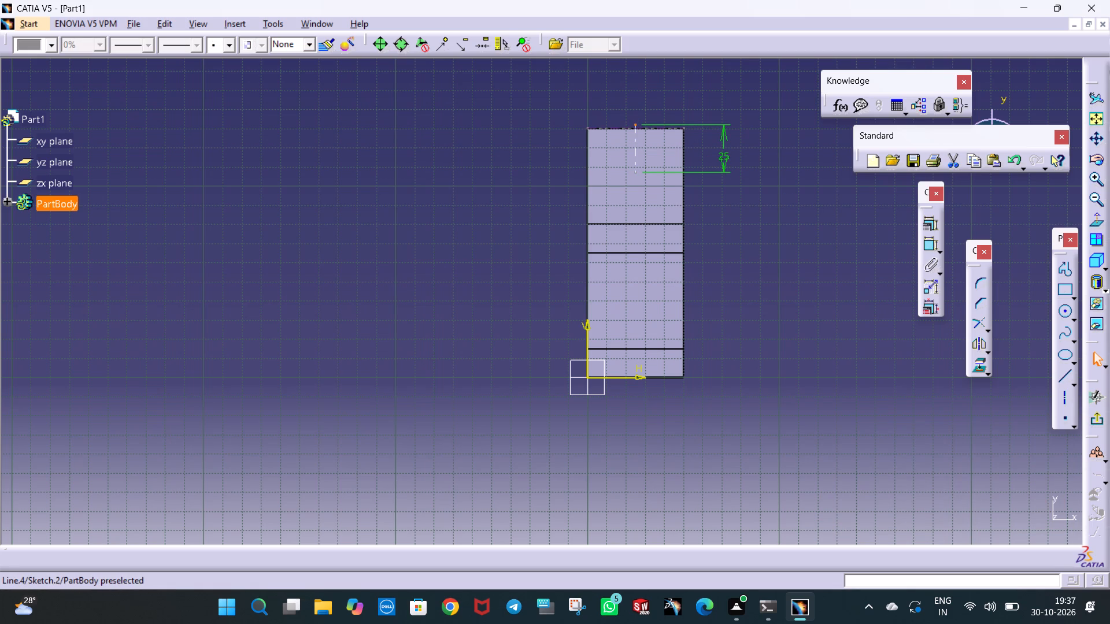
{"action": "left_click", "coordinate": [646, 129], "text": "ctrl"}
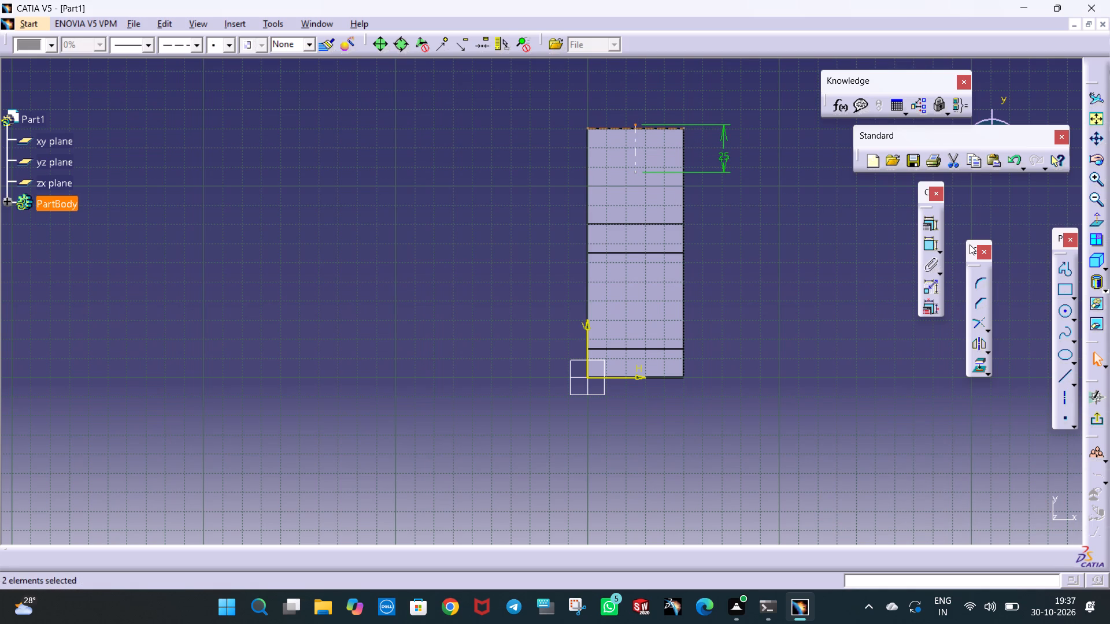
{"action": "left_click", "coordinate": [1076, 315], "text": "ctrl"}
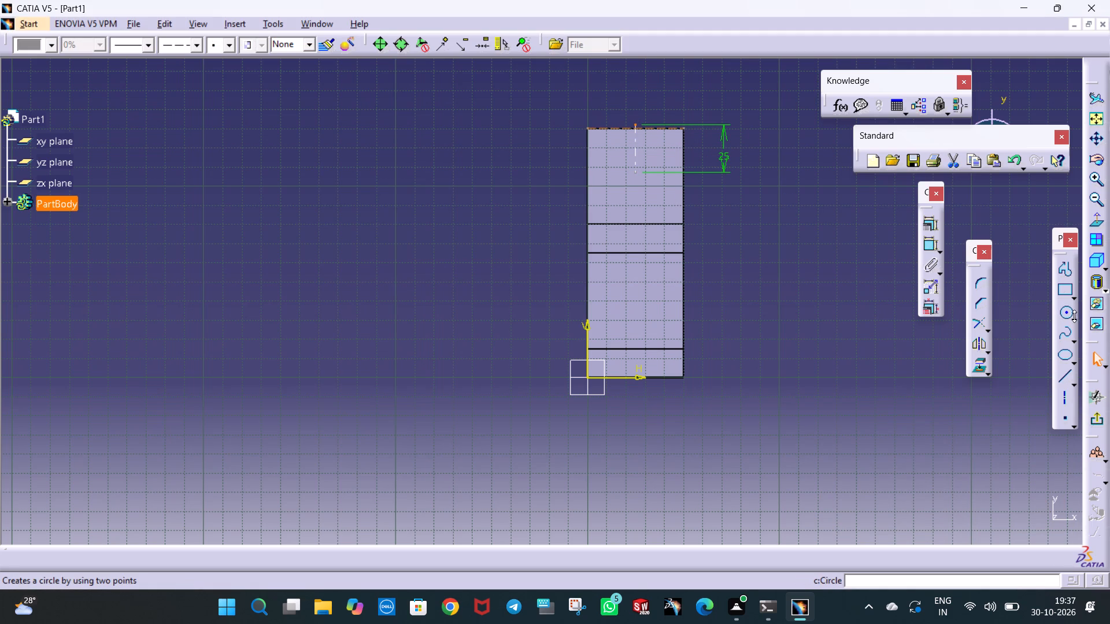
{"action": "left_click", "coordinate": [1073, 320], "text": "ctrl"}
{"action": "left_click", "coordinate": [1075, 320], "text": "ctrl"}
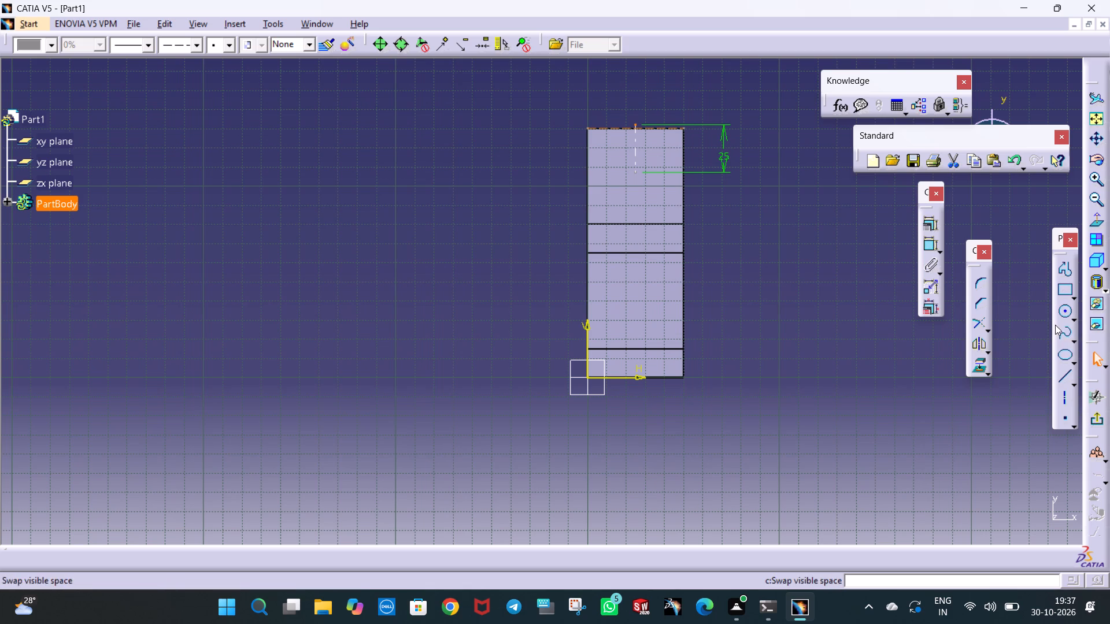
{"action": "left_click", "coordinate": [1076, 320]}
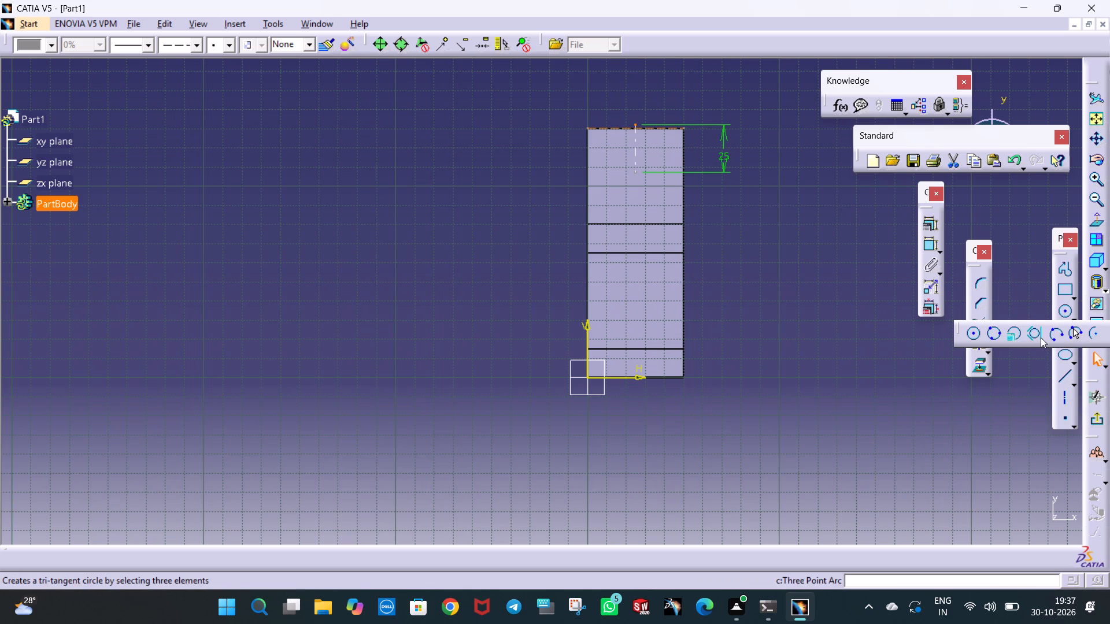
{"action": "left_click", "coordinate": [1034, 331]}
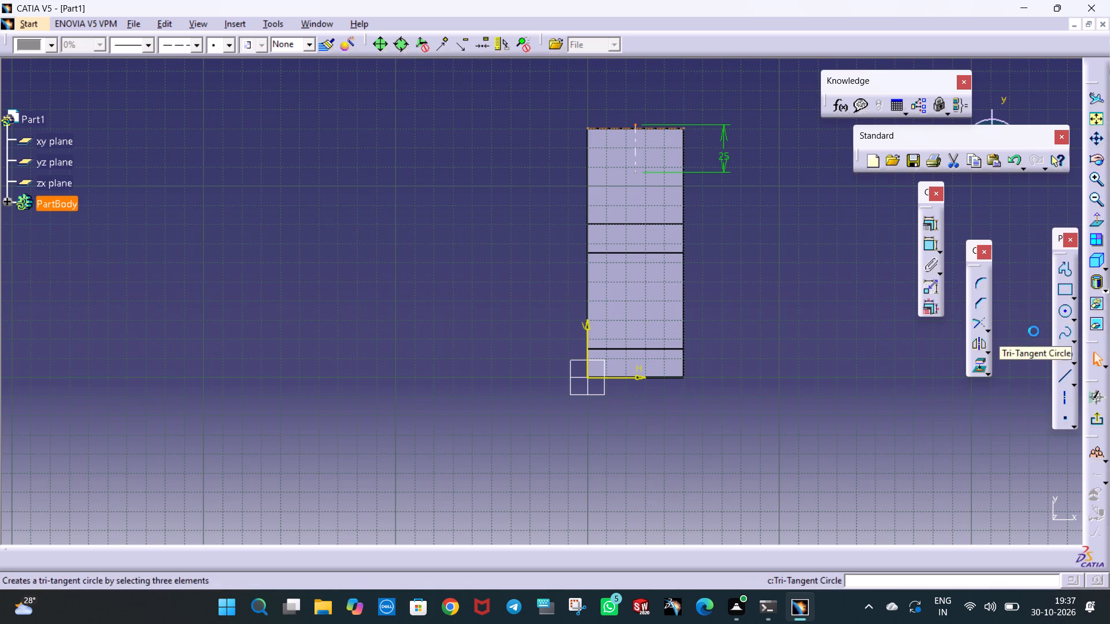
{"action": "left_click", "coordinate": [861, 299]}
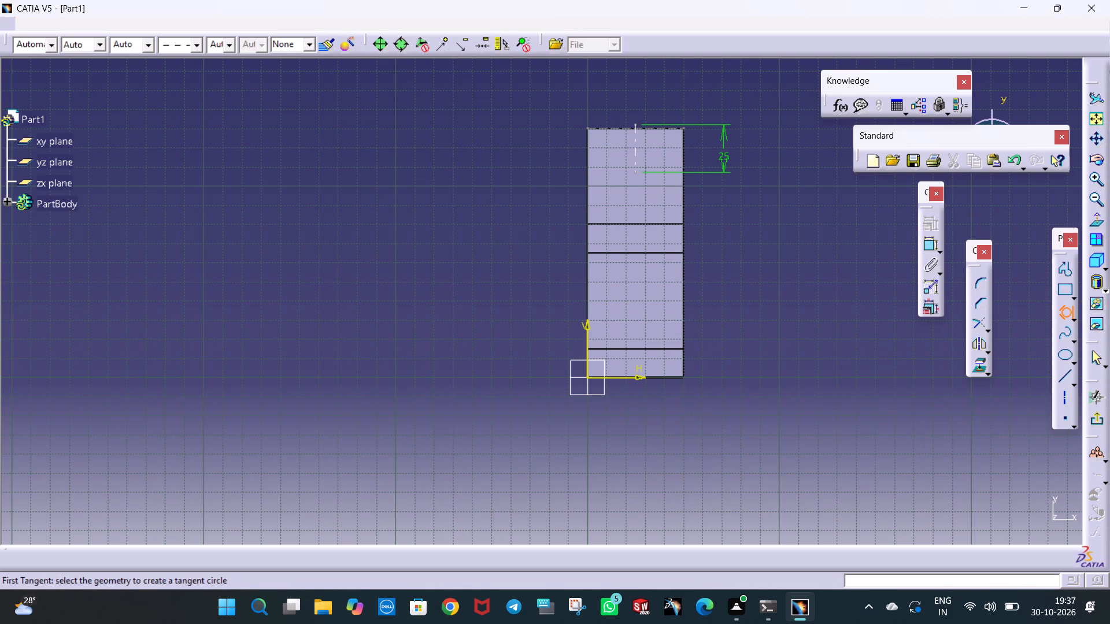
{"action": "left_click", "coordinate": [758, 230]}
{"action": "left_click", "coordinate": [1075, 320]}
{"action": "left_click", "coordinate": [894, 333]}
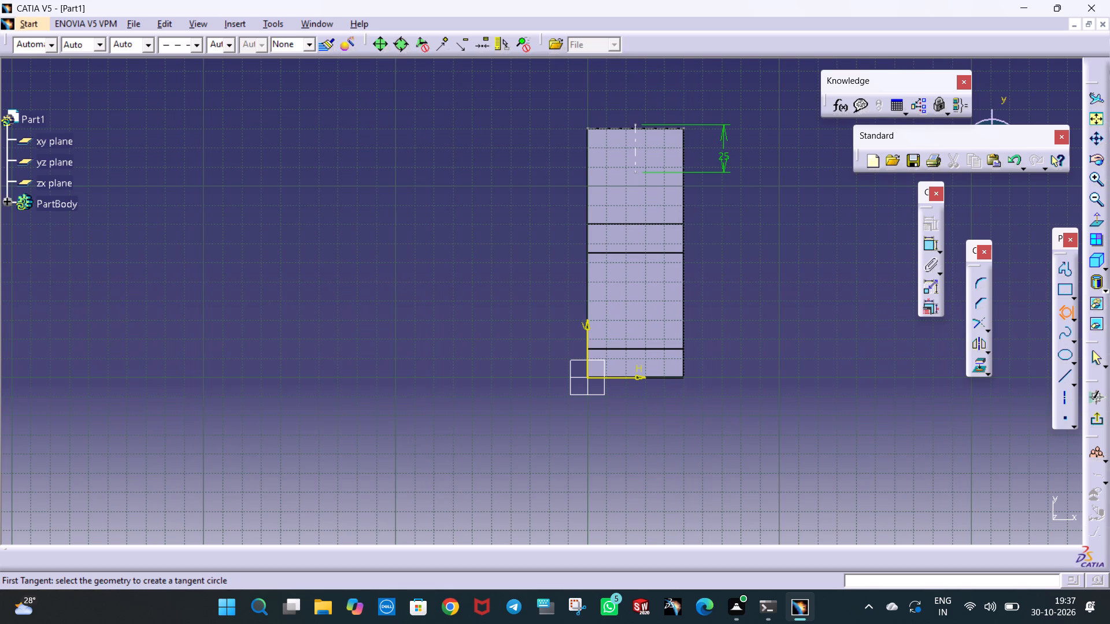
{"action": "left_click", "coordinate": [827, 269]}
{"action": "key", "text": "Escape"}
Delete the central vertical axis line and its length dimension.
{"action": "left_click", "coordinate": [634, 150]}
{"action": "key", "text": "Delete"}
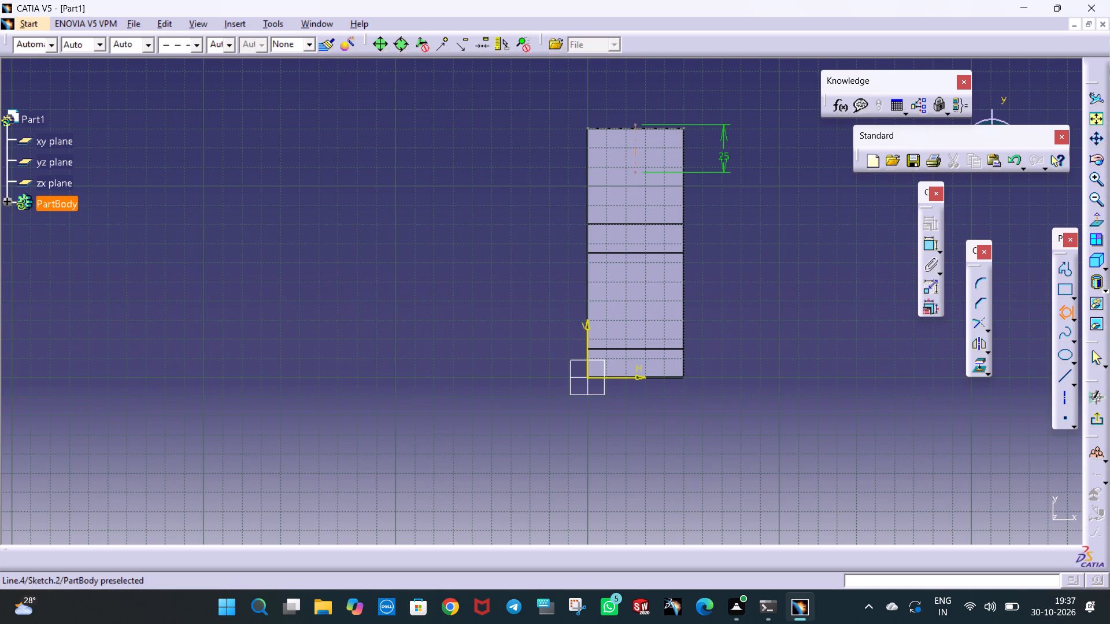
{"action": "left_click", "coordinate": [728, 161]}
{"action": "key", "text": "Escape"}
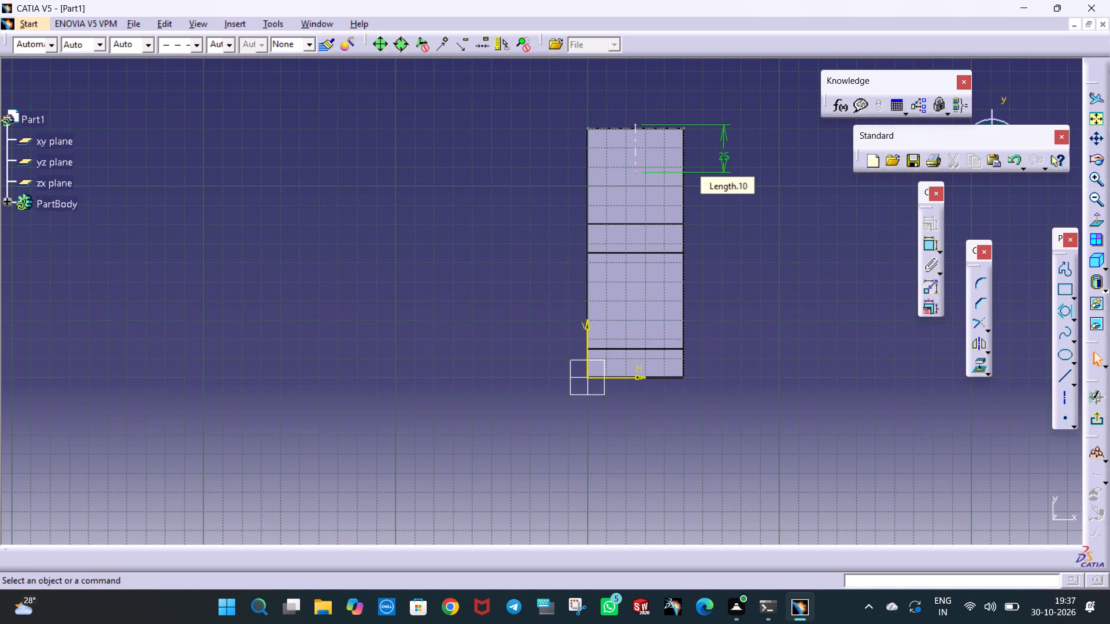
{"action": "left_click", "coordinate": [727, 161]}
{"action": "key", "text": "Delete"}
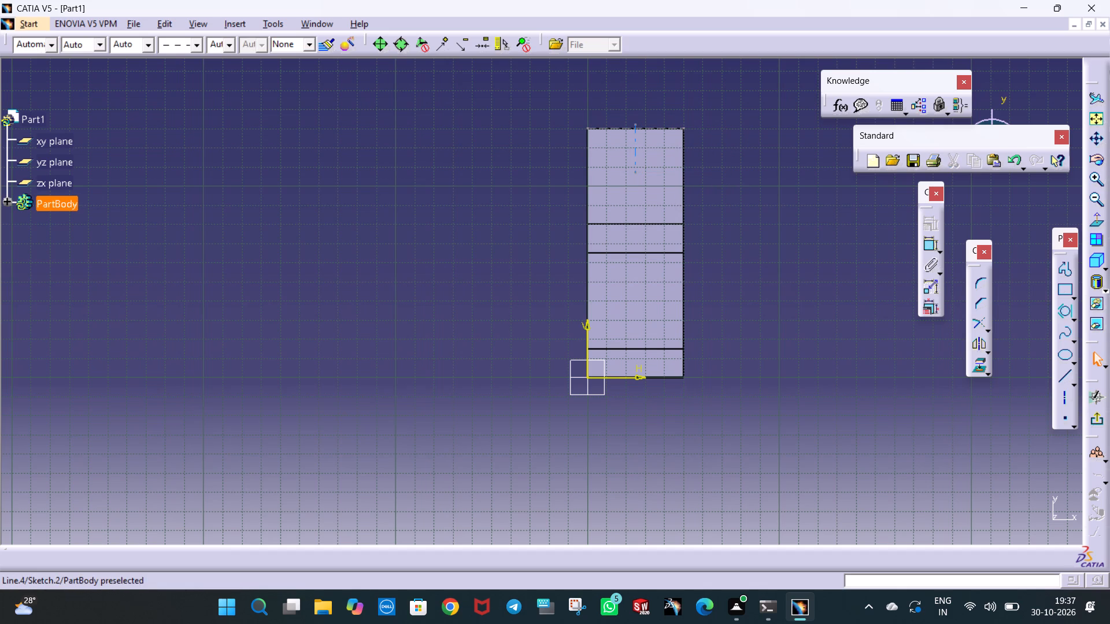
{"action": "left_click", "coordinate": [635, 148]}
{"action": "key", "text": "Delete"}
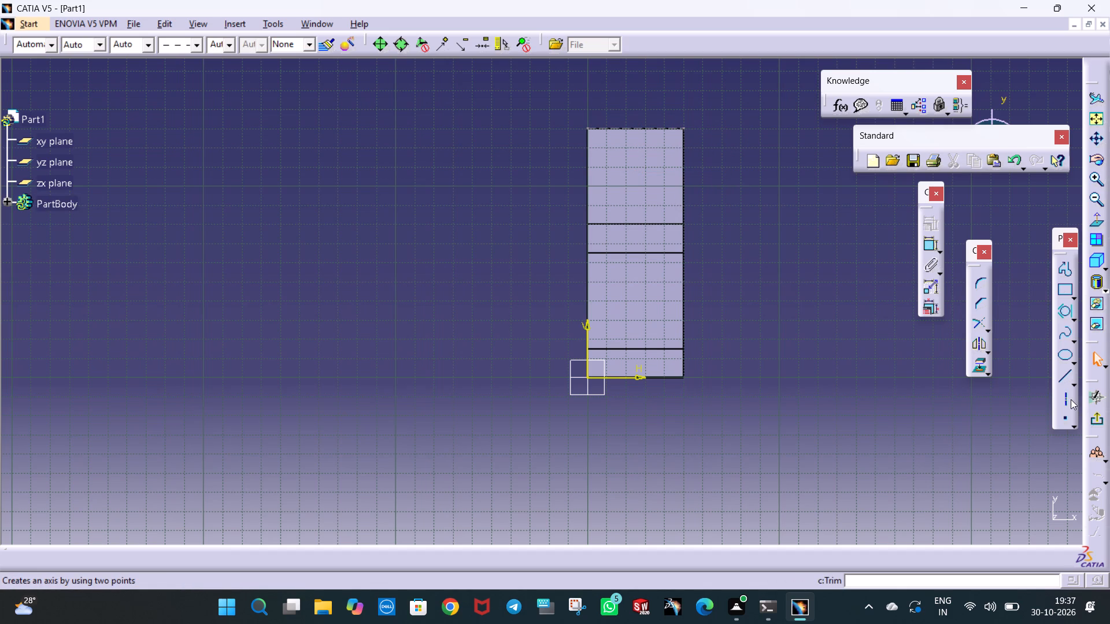
Draw a vertical axis line from the midpoint of the horizontal axis line into the face.
{"action": "left_click", "coordinate": [1067, 399]}
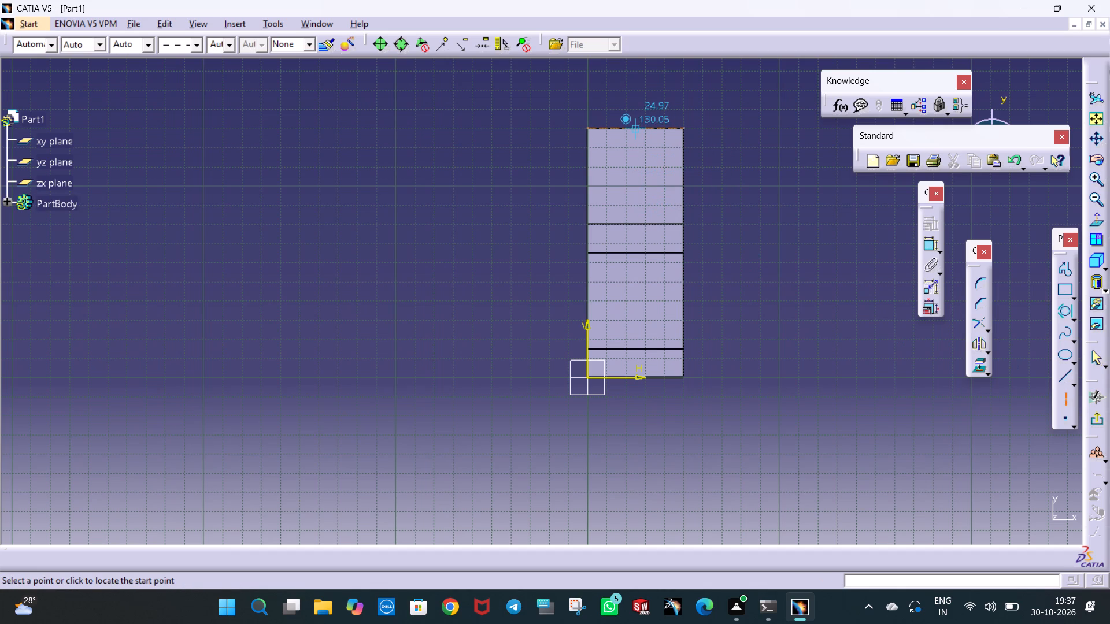
{"action": "left_click", "coordinate": [635, 131]}
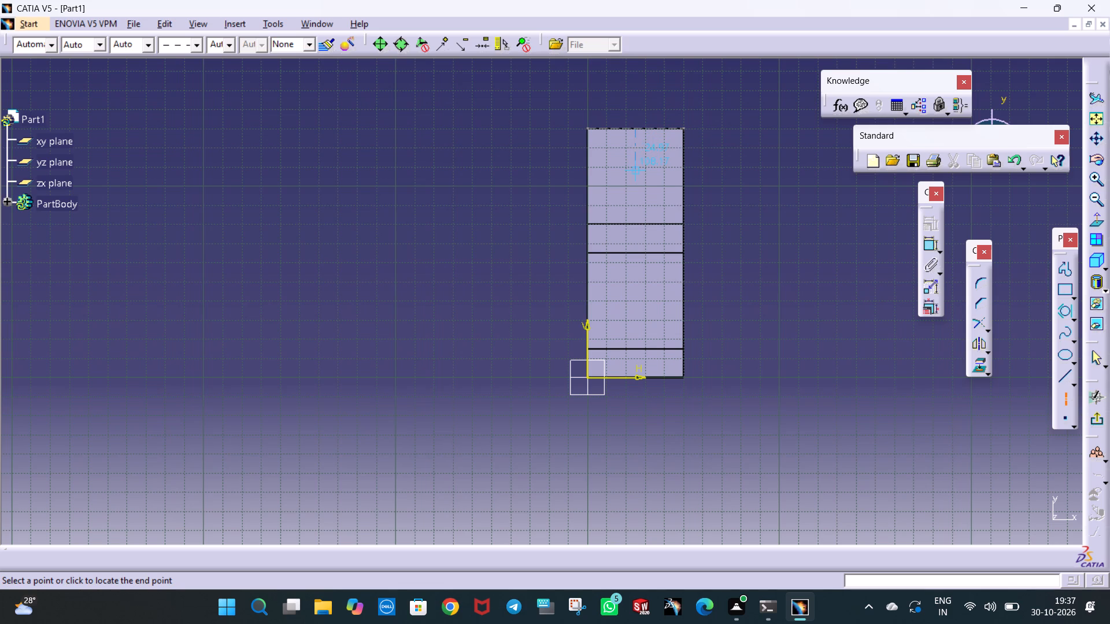
{"action": "left_click", "coordinate": [634, 177]}
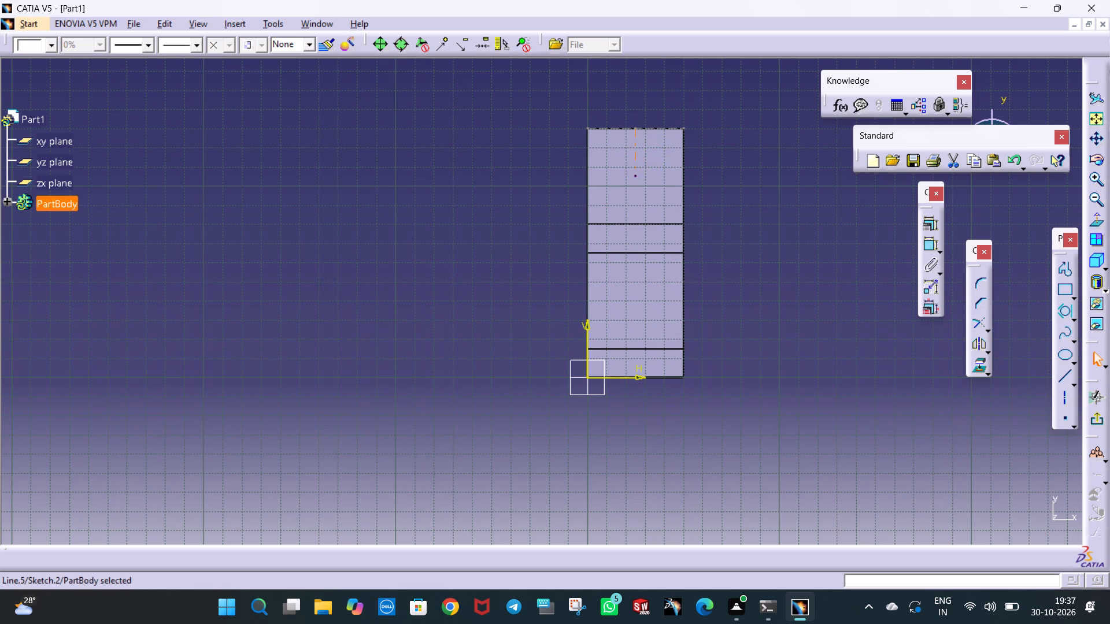
Dimension the length of the central vertical axis line, placing the dimension outside the face.
{"action": "left_click", "coordinate": [931, 240]}
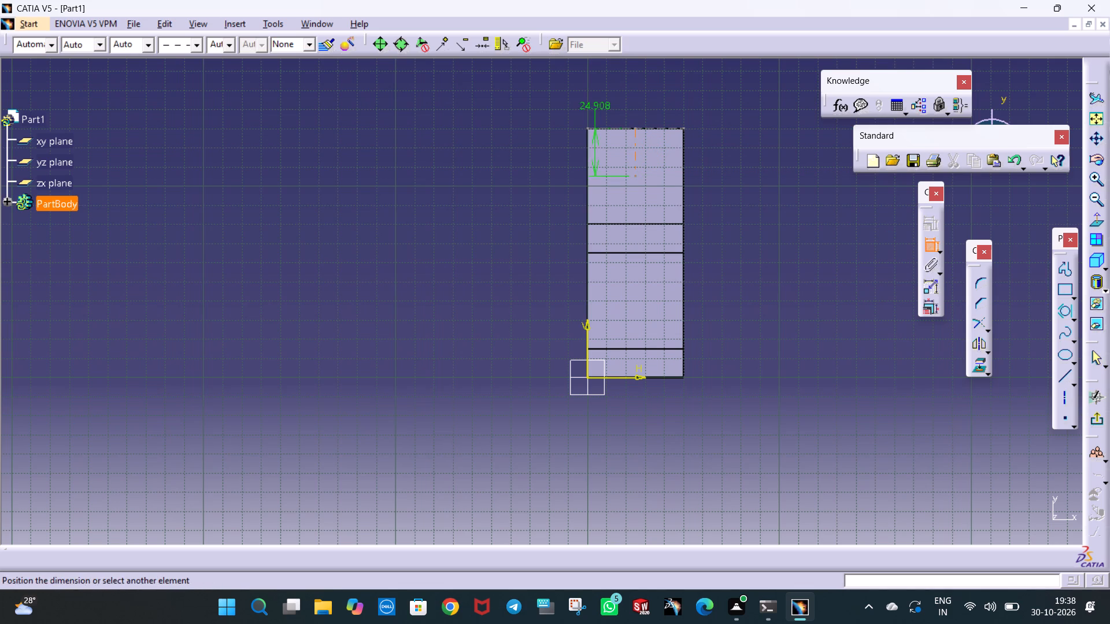
{"action": "left_click", "coordinate": [726, 150]}
{"action": "left_click", "coordinate": [756, 173]}
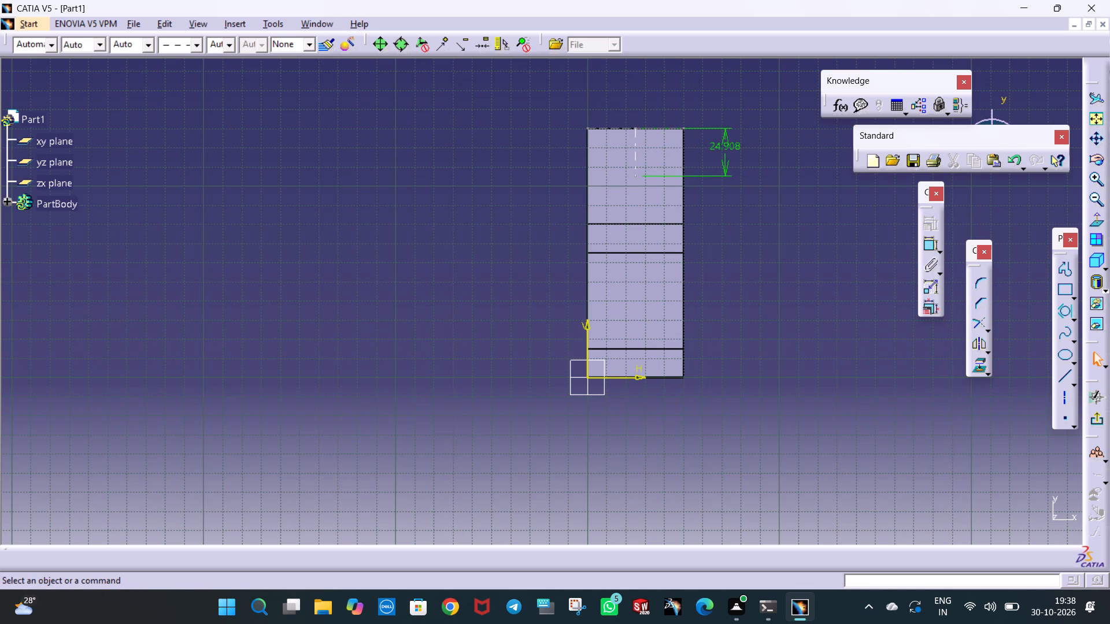
{"action": "left_click", "coordinate": [782, 209]}
Draw a circle about 50 mm in diameter centred on the inner endpoint of the vertical axis line.
{"action": "left_click", "coordinate": [1076, 319]}
{"action": "left_click", "coordinate": [970, 329]}
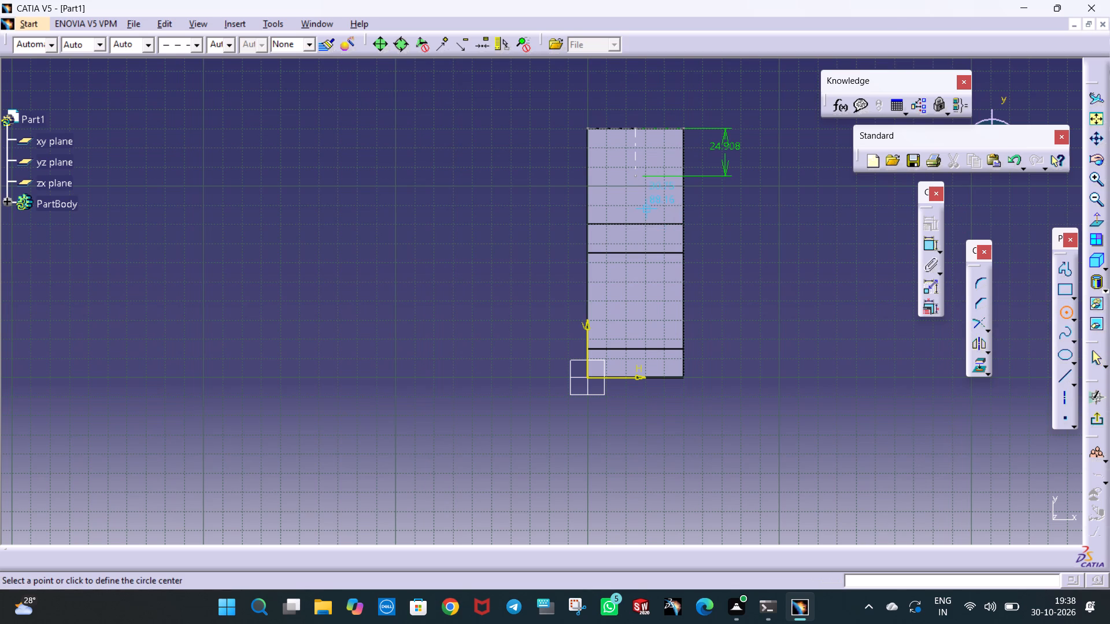
{"action": "left_click", "coordinate": [634, 177]}
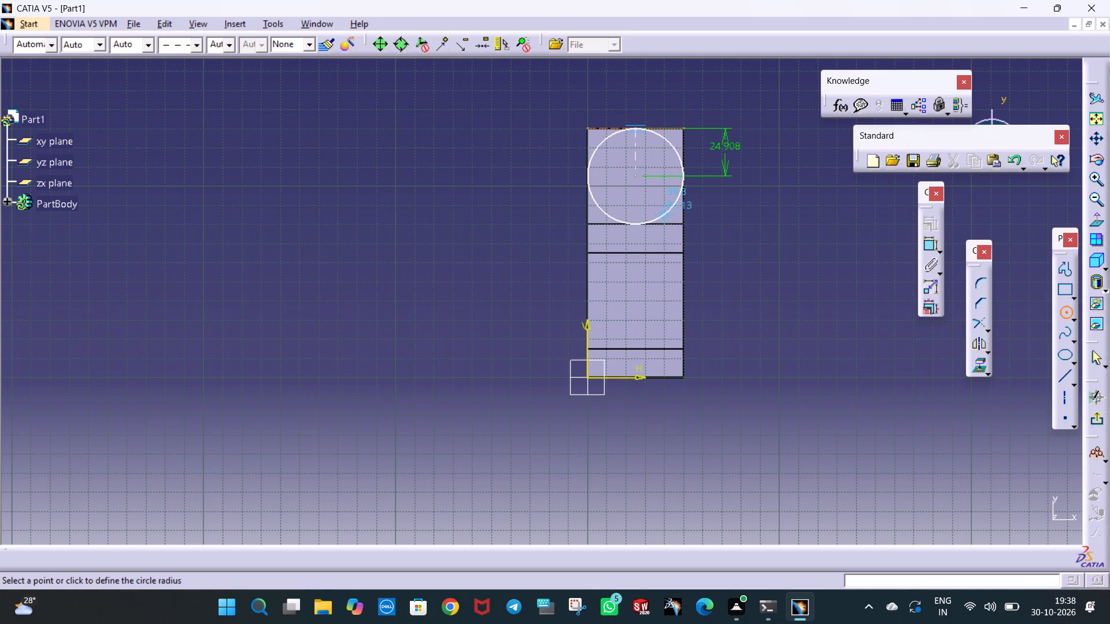
{"action": "left_click", "coordinate": [666, 217]}
{"action": "left_click", "coordinate": [769, 244]}
Dimension the circle's diameter and set it to 50 mm.
{"action": "left_click", "coordinate": [928, 248]}
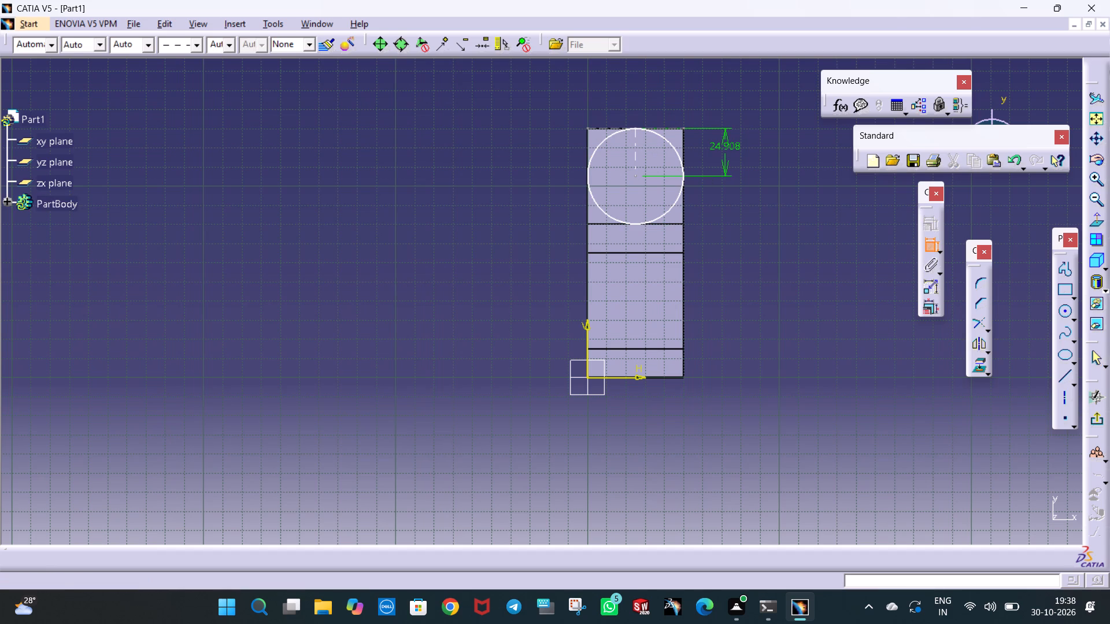
{"action": "left_click", "coordinate": [617, 132]}
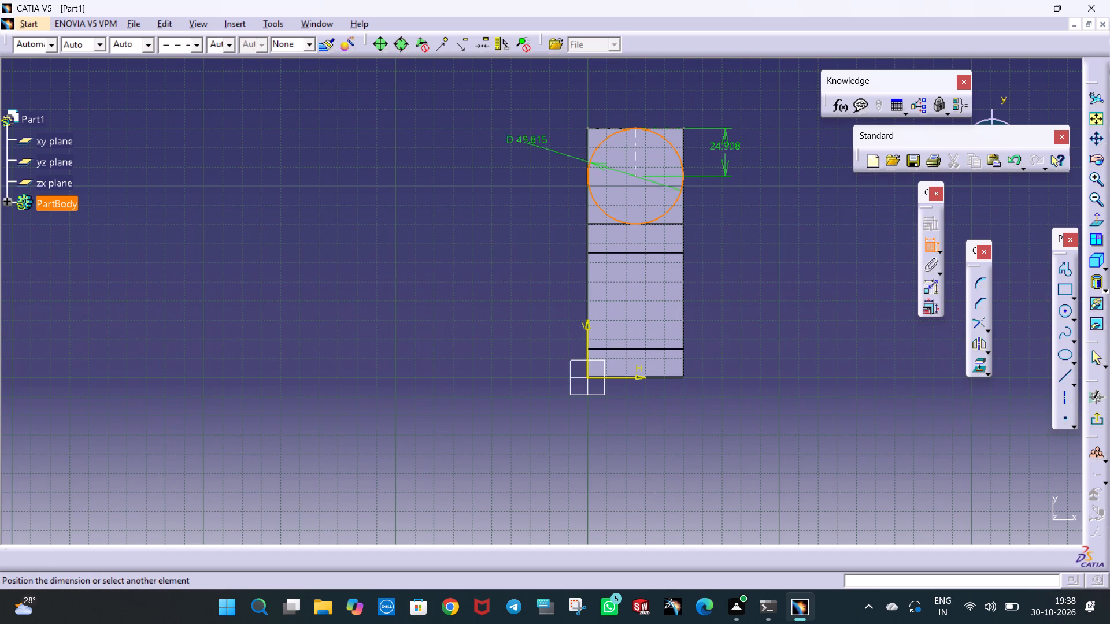
{"action": "left_click", "coordinate": [544, 151]}
{"action": "double_click", "coordinate": [545, 150]}
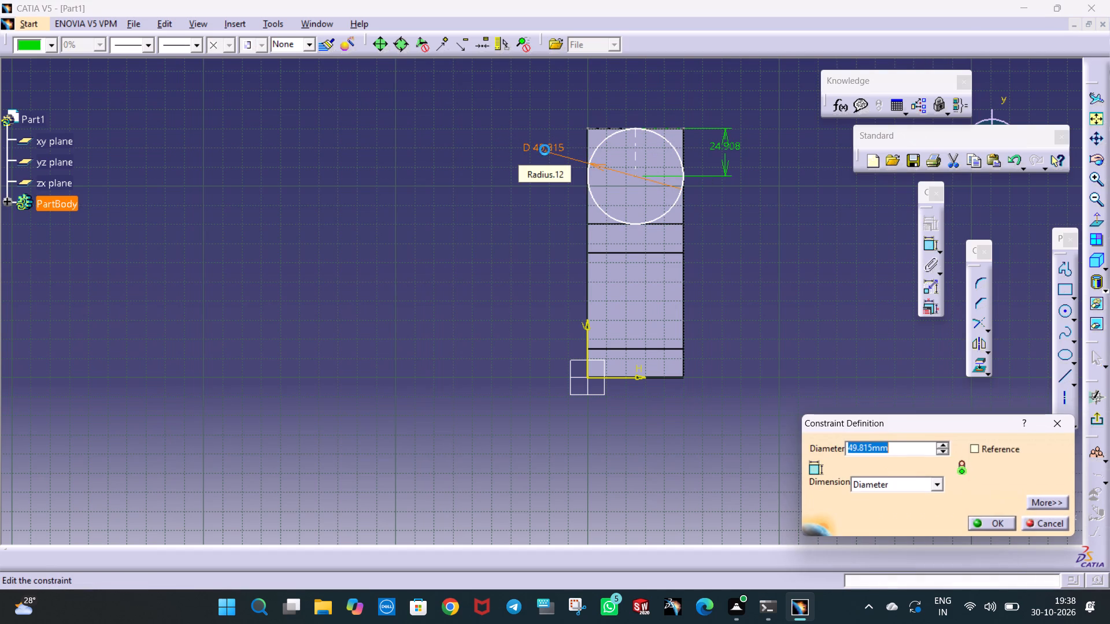
{"action": "type", "text": "50"}
{"action": "key", "text": "Return"}
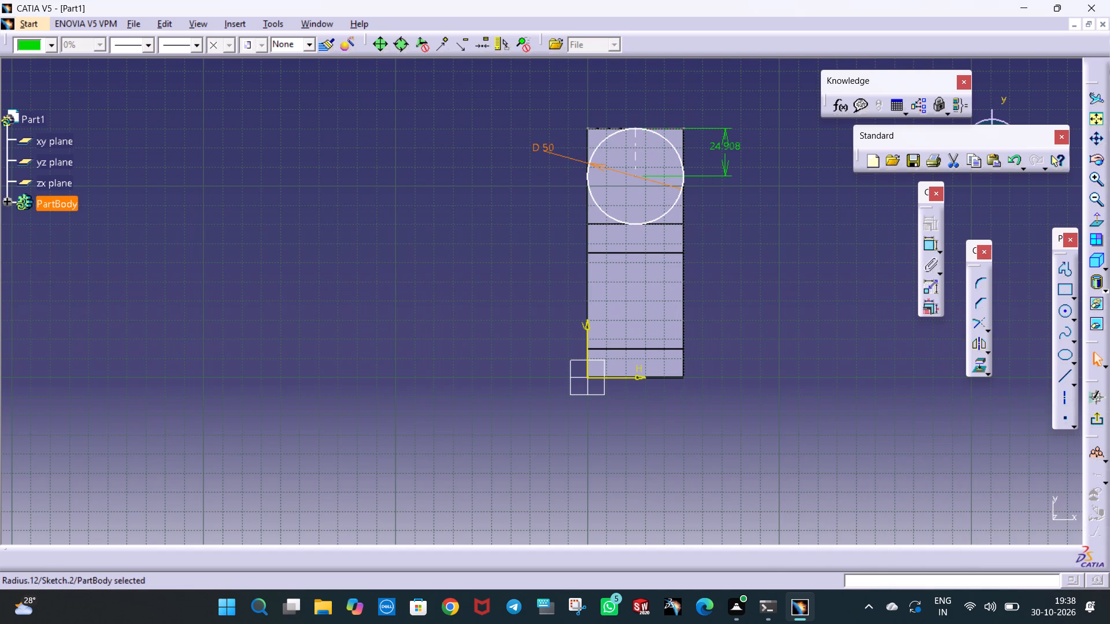
{"action": "left_click", "coordinate": [793, 207]}
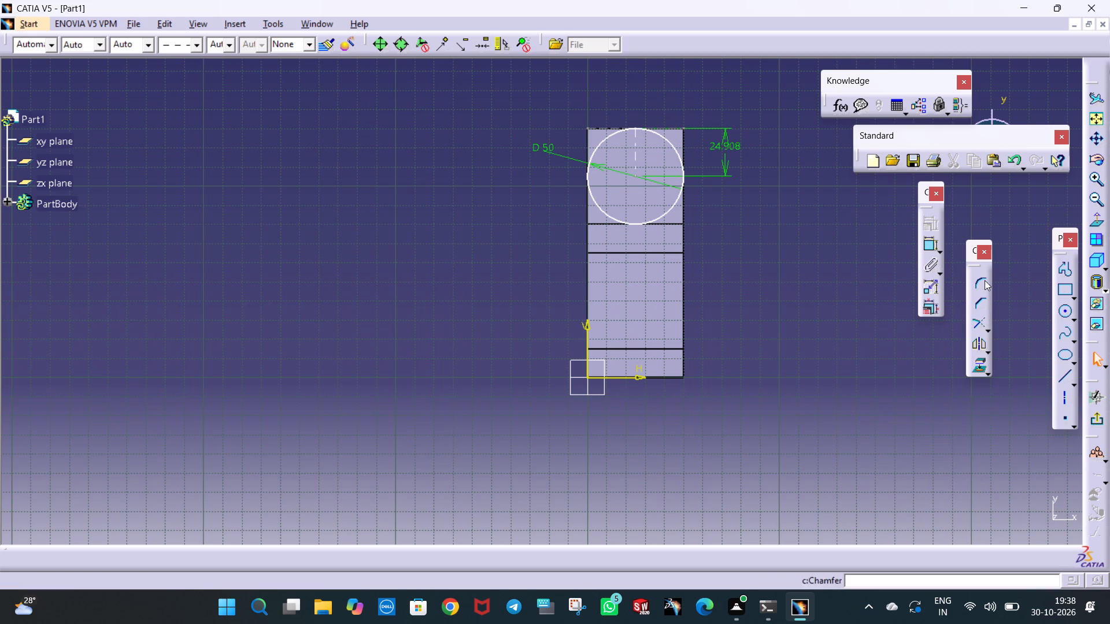
Leave the sketch by switching to the Part Design workbench.
{"action": "left_click", "coordinate": [27, 28]}
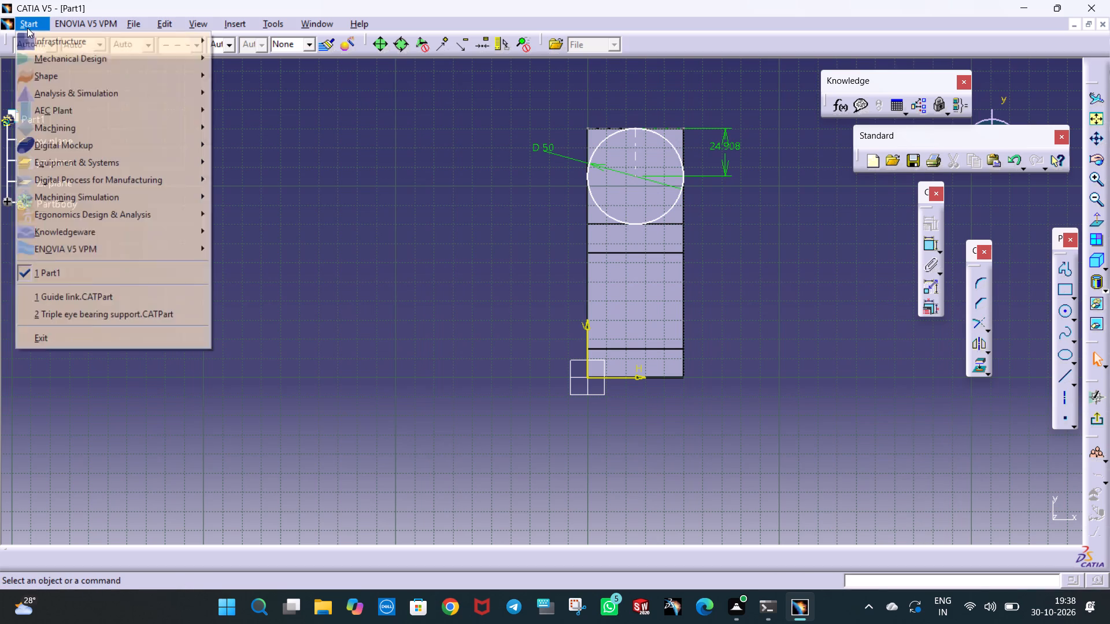
{"action": "left_click", "coordinate": [71, 62]}
{"action": "left_click", "coordinate": [314, 62]}
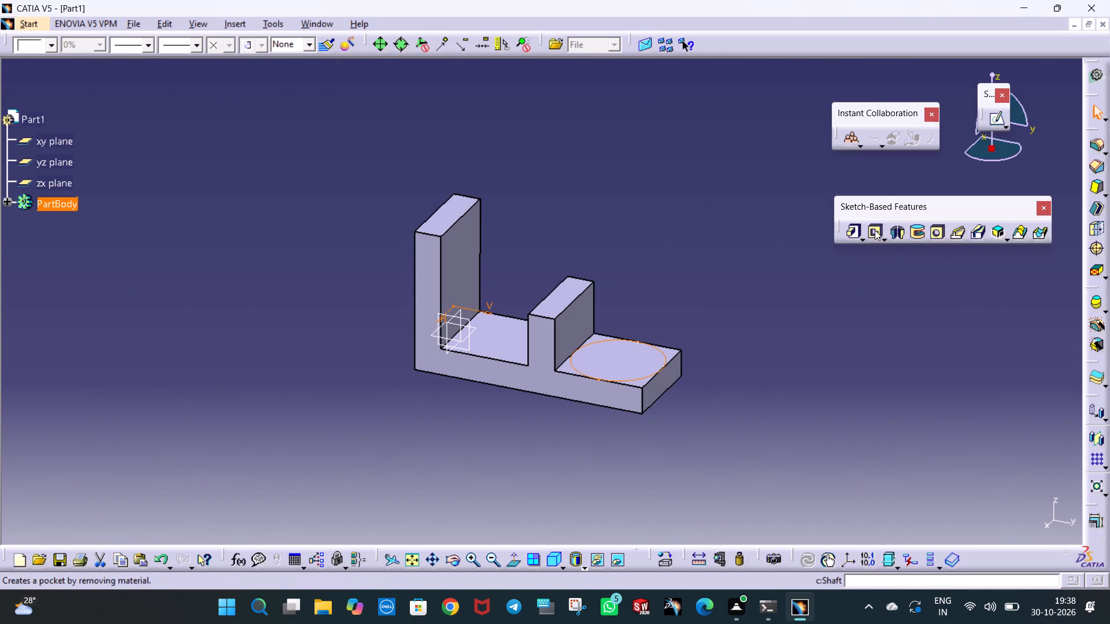
Start a Pocket from the 50 mm circle sketch and reverse the side of the profile that gets removed.
{"action": "left_click", "coordinate": [875, 234]}
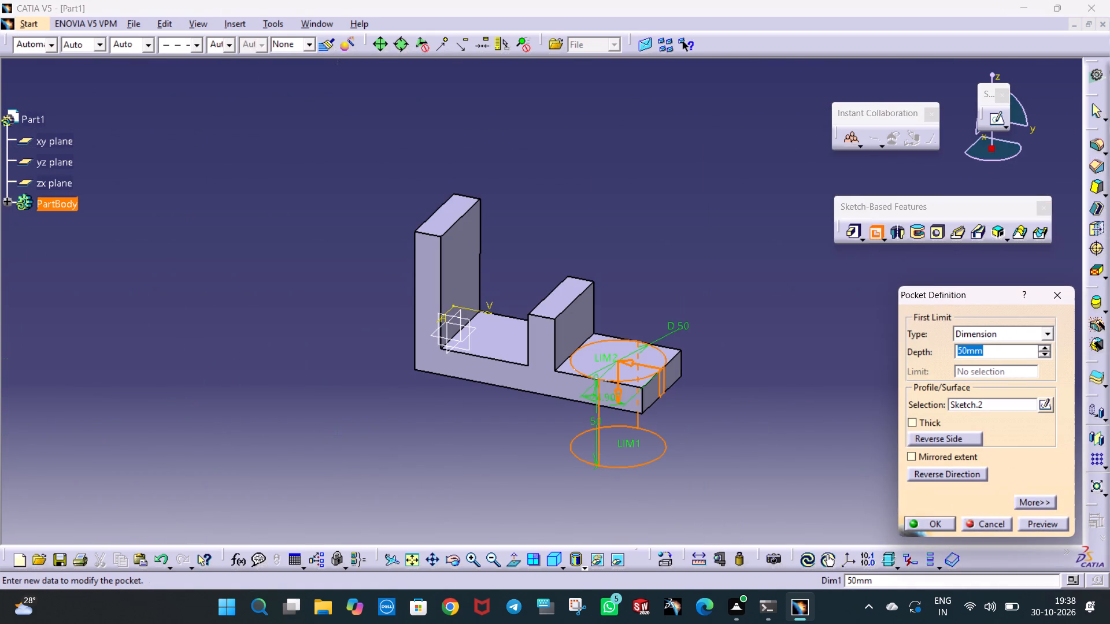
{"action": "left_click", "coordinate": [929, 439]}
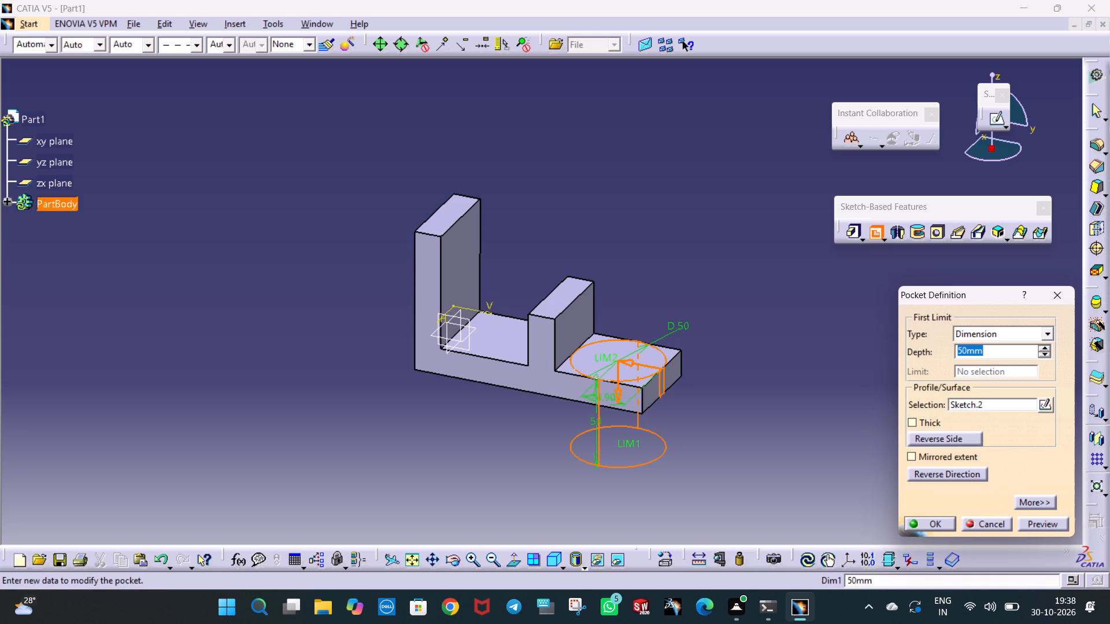
{"action": "left_click", "coordinate": [923, 437]}
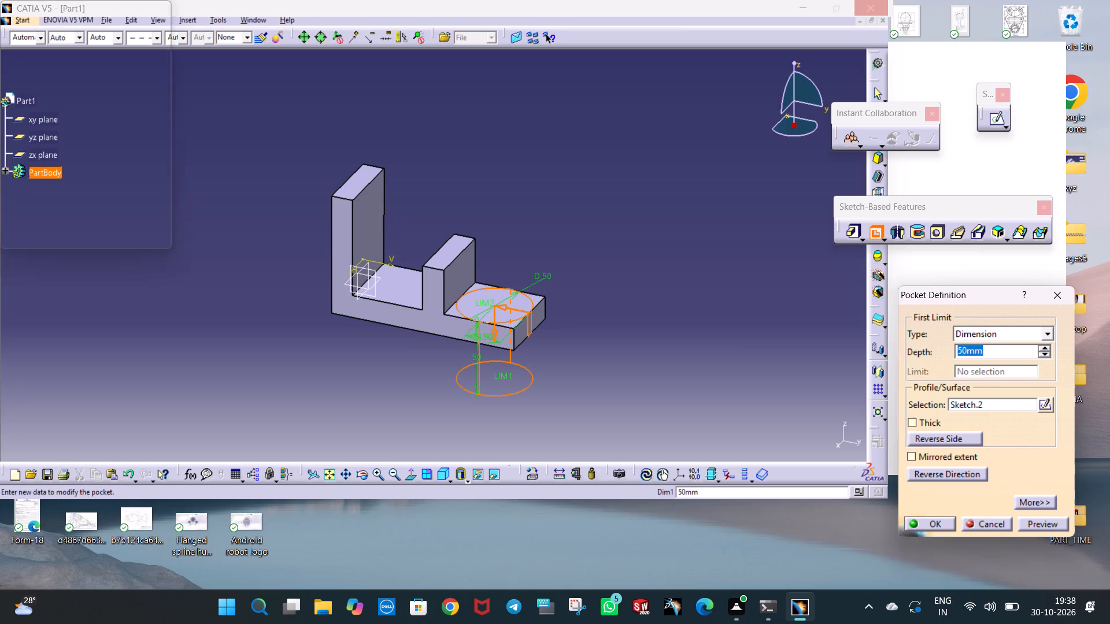
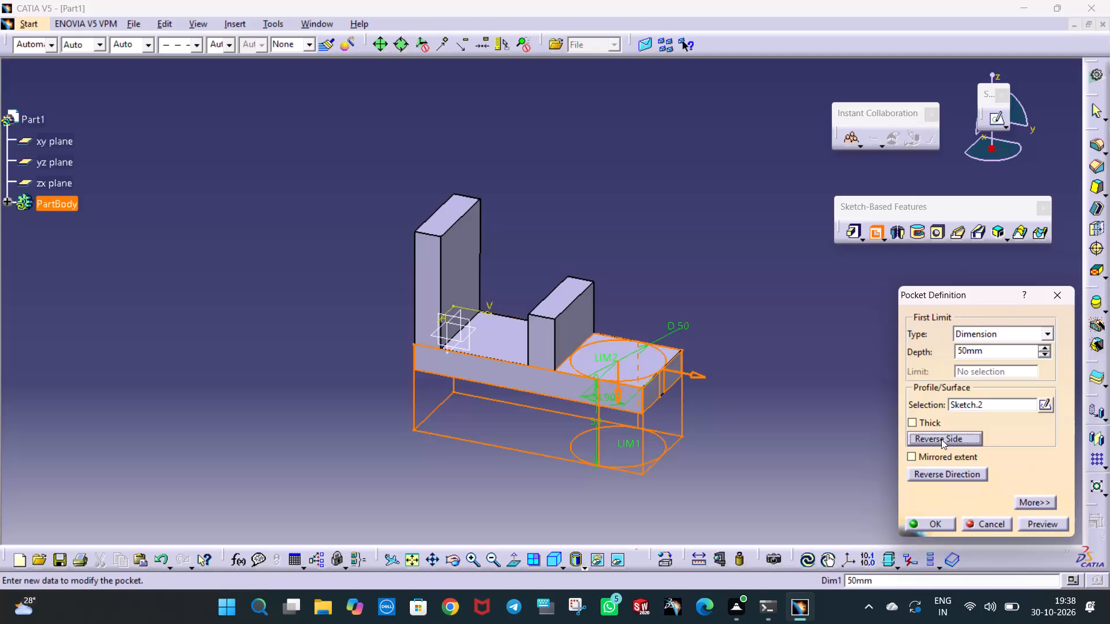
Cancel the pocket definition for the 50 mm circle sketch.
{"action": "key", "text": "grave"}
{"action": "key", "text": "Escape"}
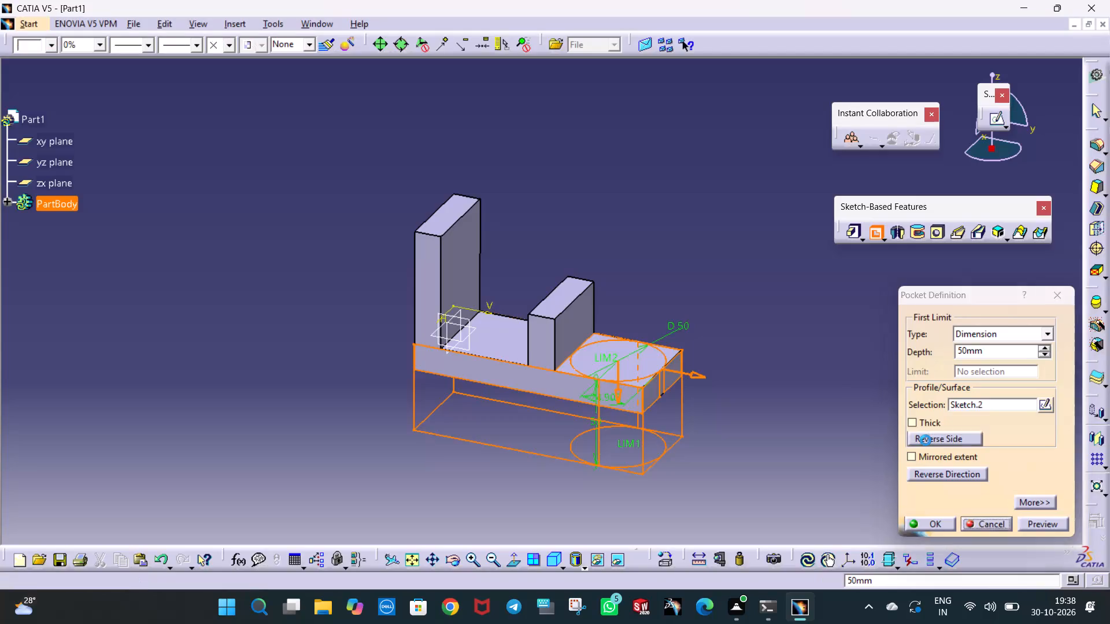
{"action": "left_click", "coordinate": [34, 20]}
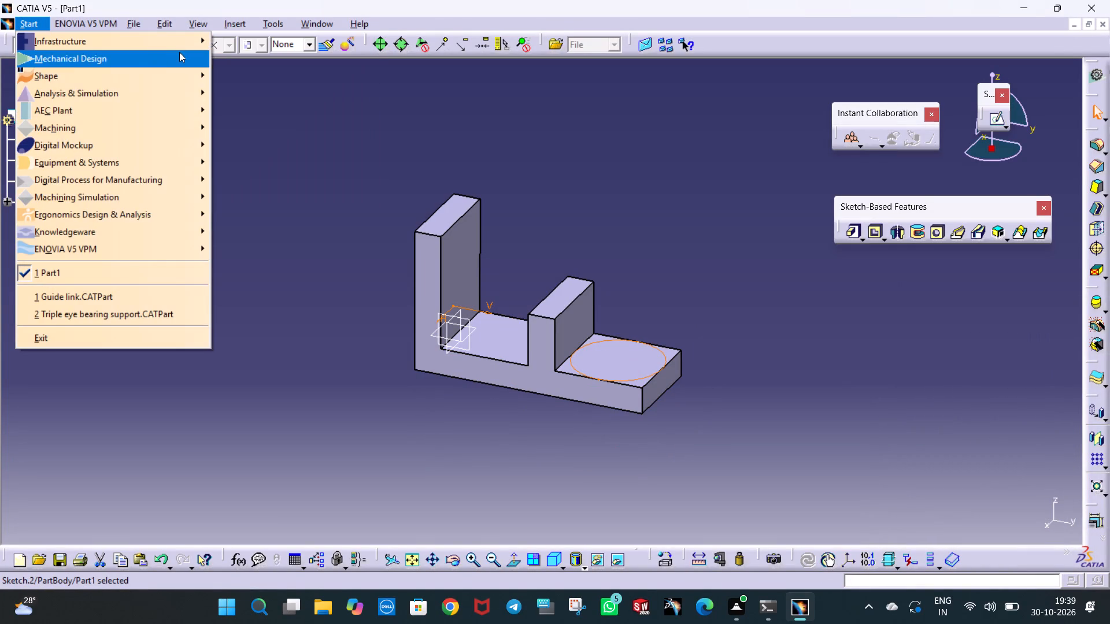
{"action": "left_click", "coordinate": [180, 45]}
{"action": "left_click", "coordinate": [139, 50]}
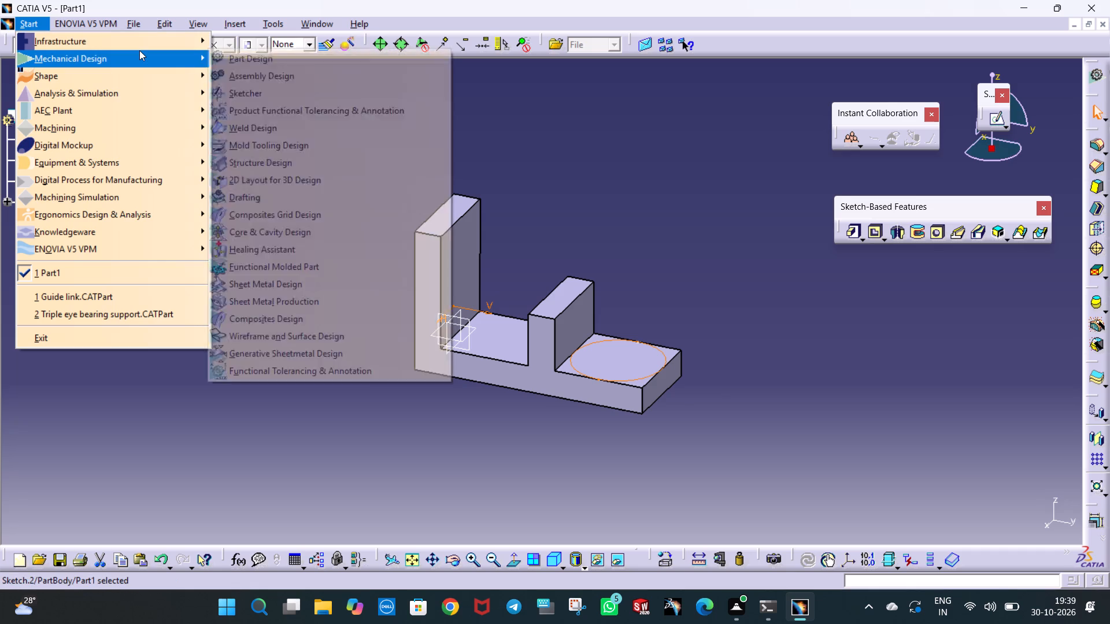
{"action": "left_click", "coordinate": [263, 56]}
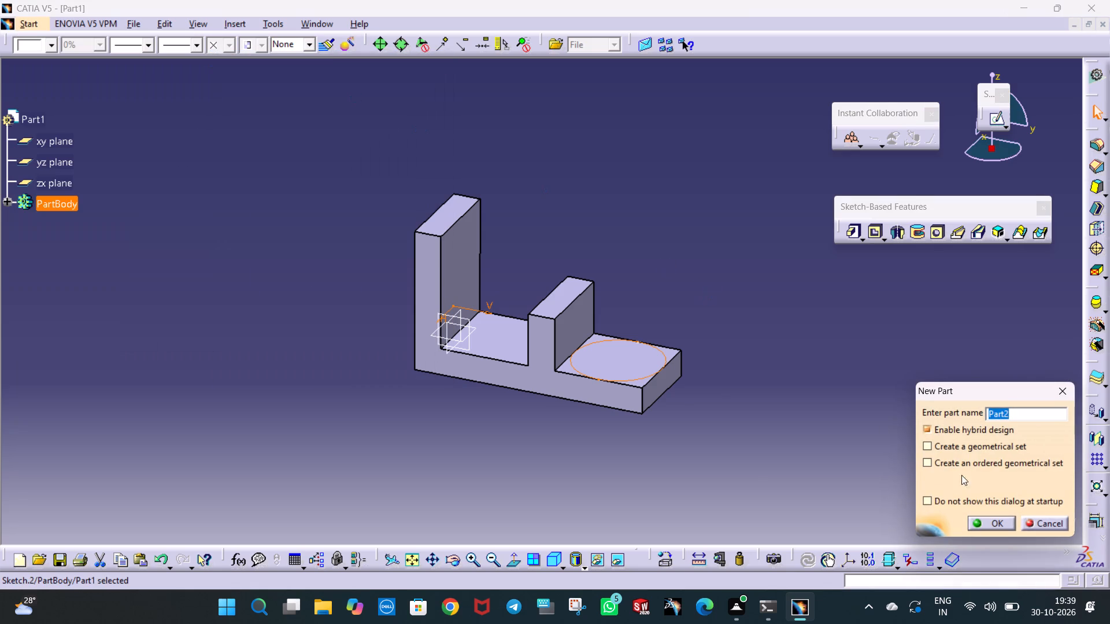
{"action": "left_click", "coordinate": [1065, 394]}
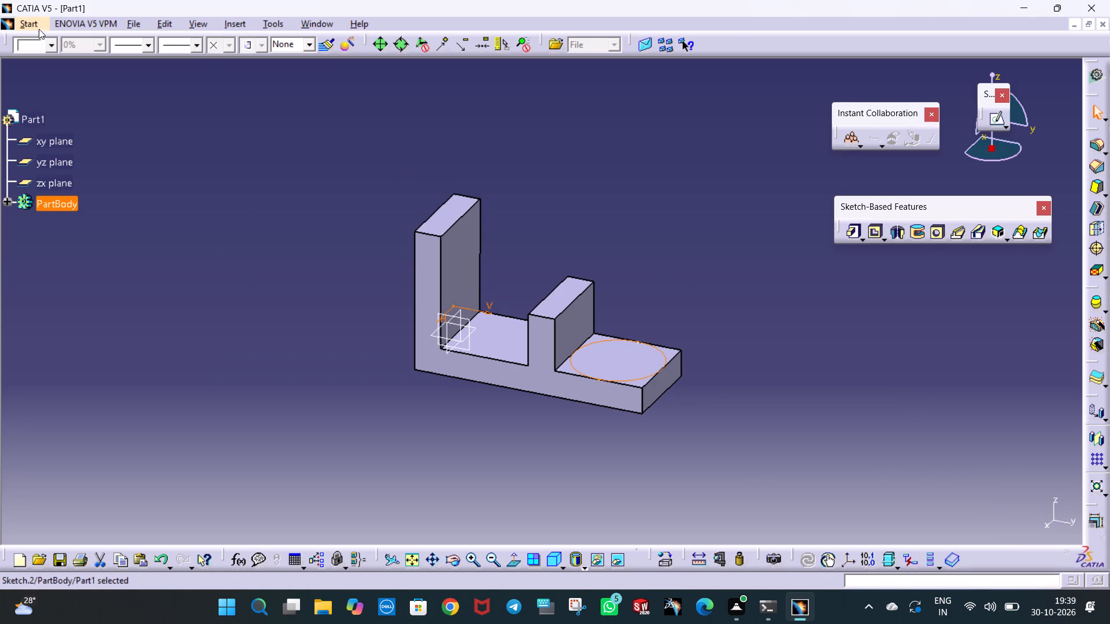
Reopen the circle's sketch and draw three lines, about 25, 50 and 25 mm, joining the circle's side points through the base's two end corners.
{"action": "left_click", "coordinate": [36, 21]}
{"action": "left_click", "coordinate": [58, 53]}
{"action": "left_click", "coordinate": [227, 92]}
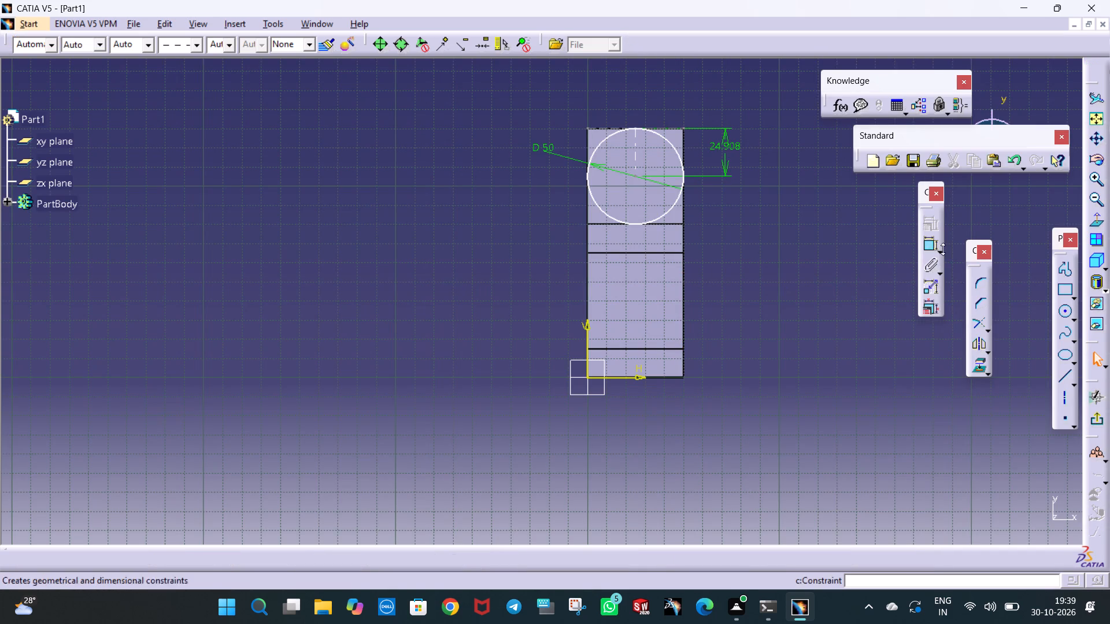
{"action": "left_click", "coordinate": [1065, 381]}
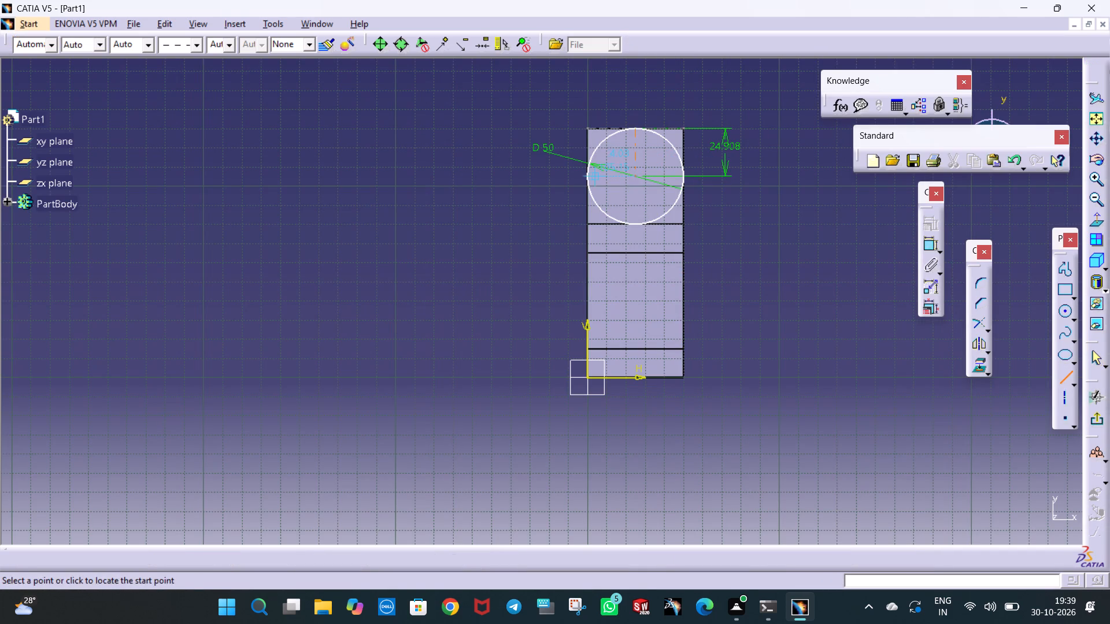
{"action": "left_click", "coordinate": [588, 179]}
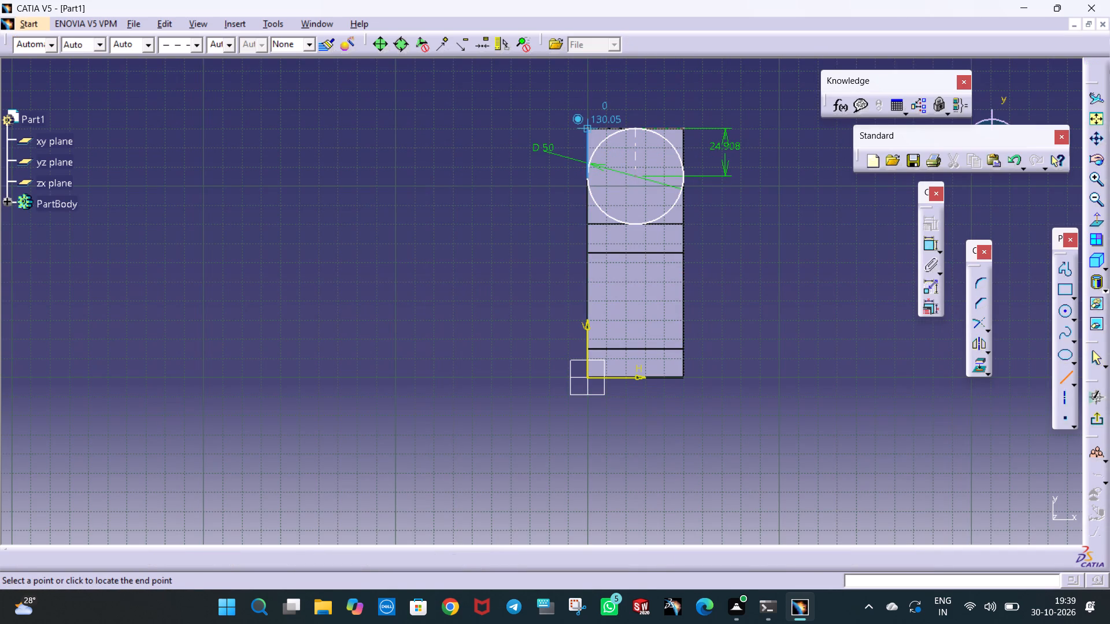
{"action": "left_click", "coordinate": [588, 126]}
{"action": "left_click", "coordinate": [1064, 376]}
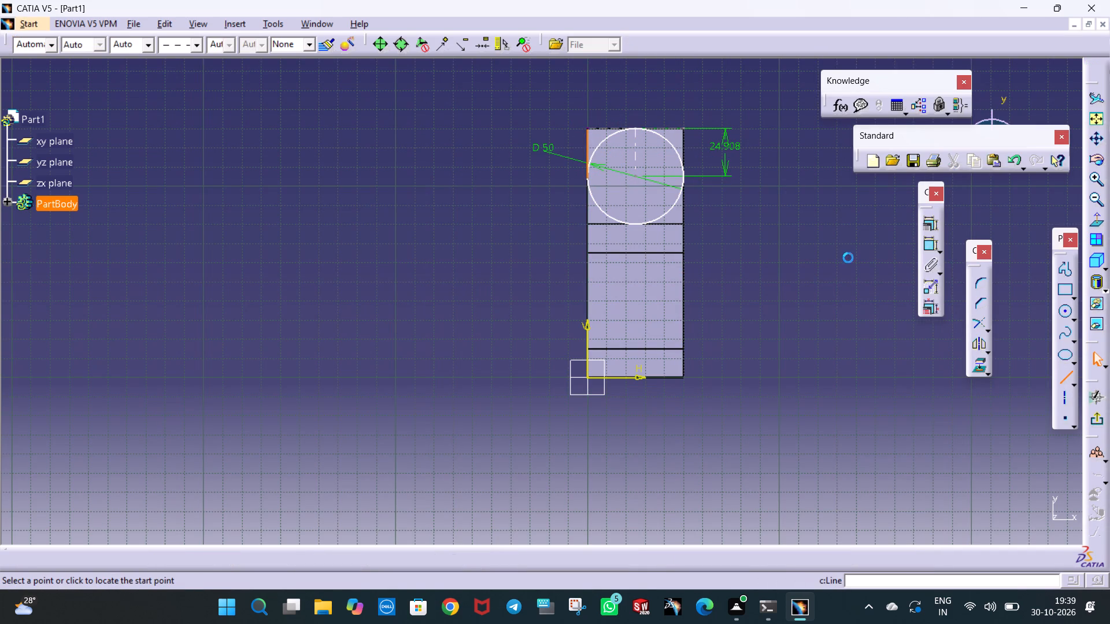
{"action": "left_click", "coordinate": [589, 130]}
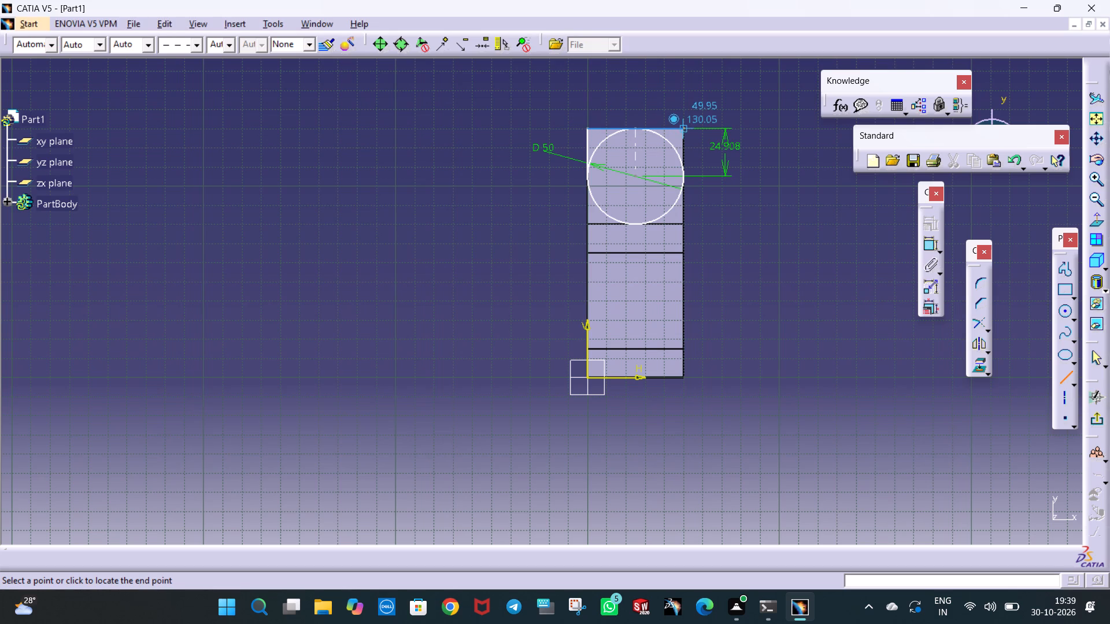
{"action": "left_click", "coordinate": [683, 128]}
{"action": "left_click", "coordinate": [1061, 375]}
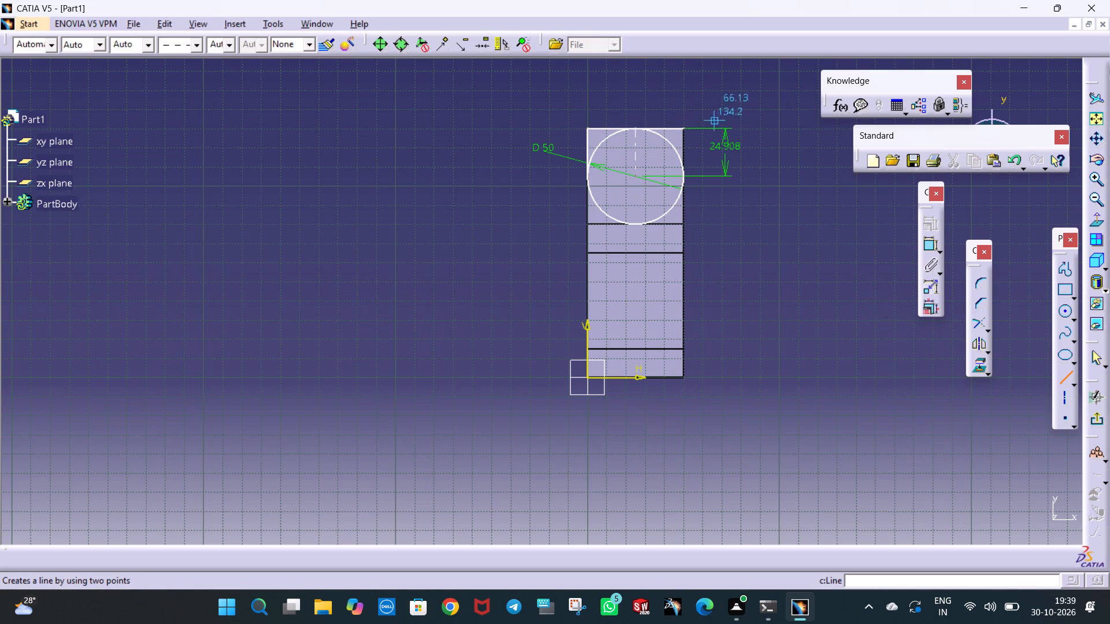
{"action": "left_click", "coordinate": [680, 130]}
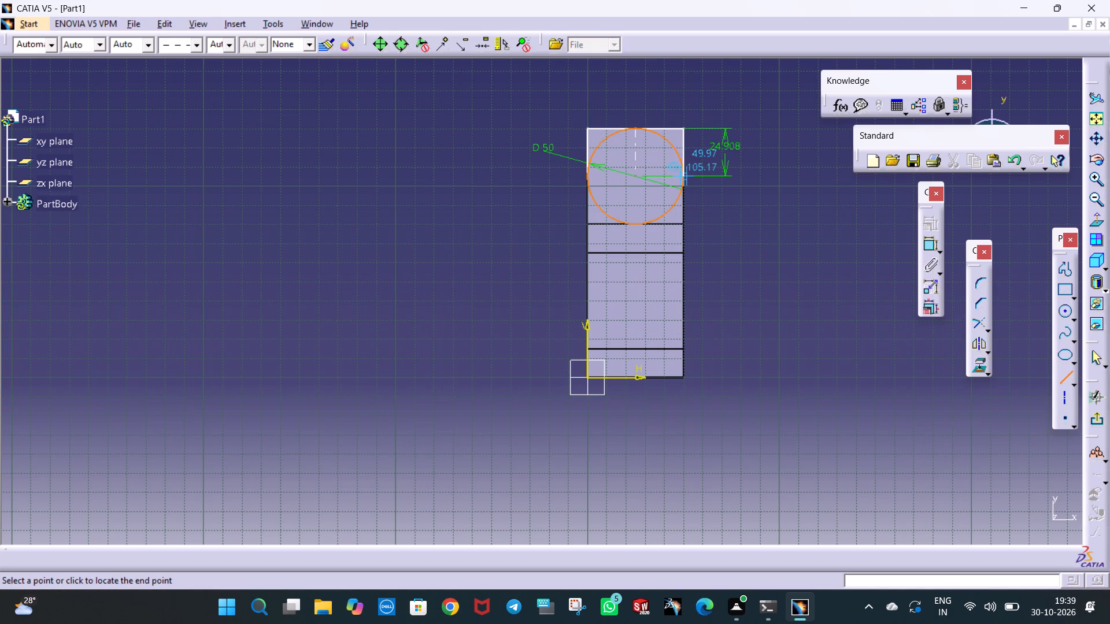
{"action": "left_click", "coordinate": [683, 176]}
{"action": "left_click", "coordinate": [735, 261]}
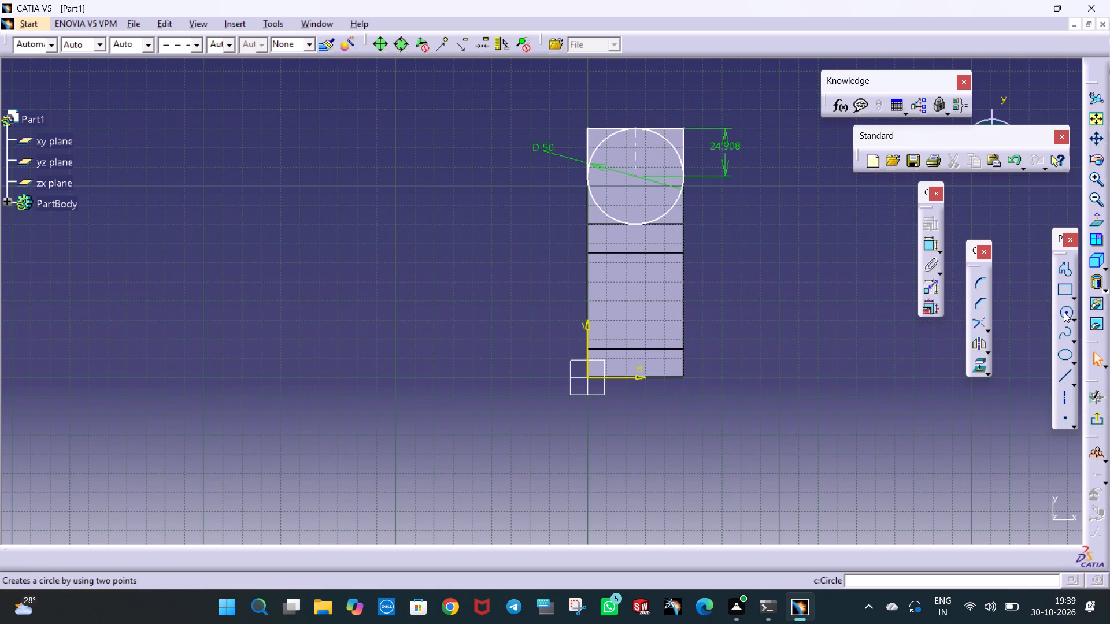
Quick Trim the circle's inner half, keeping the semicircular arc facing the base's end.
{"action": "left_click", "coordinate": [990, 351]}
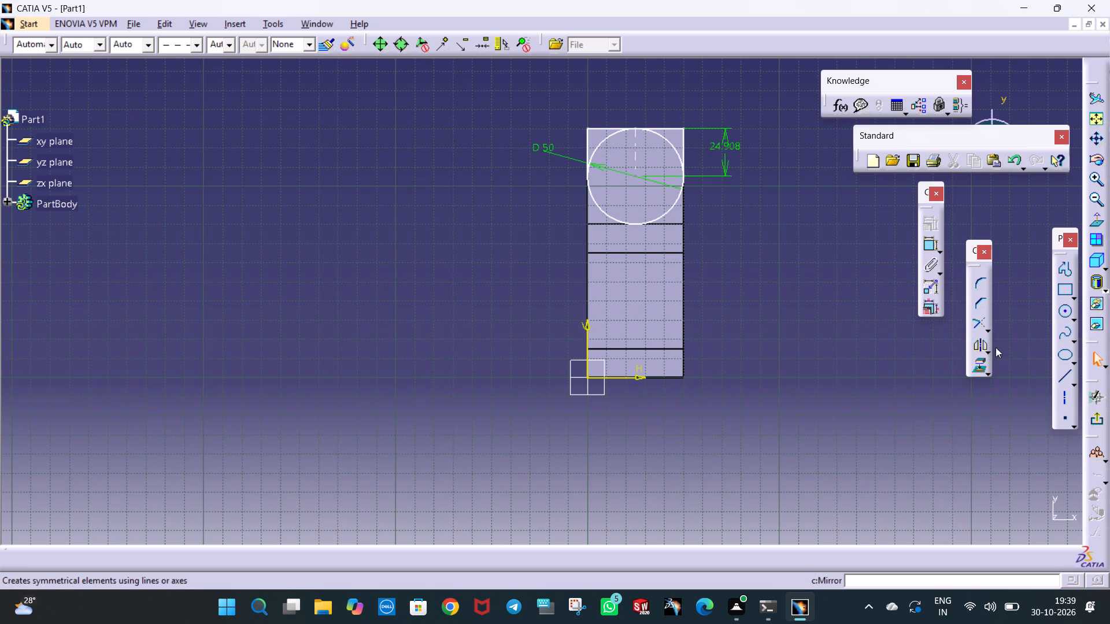
{"action": "left_click", "coordinate": [1005, 325]}
{"action": "left_click", "coordinate": [990, 329]}
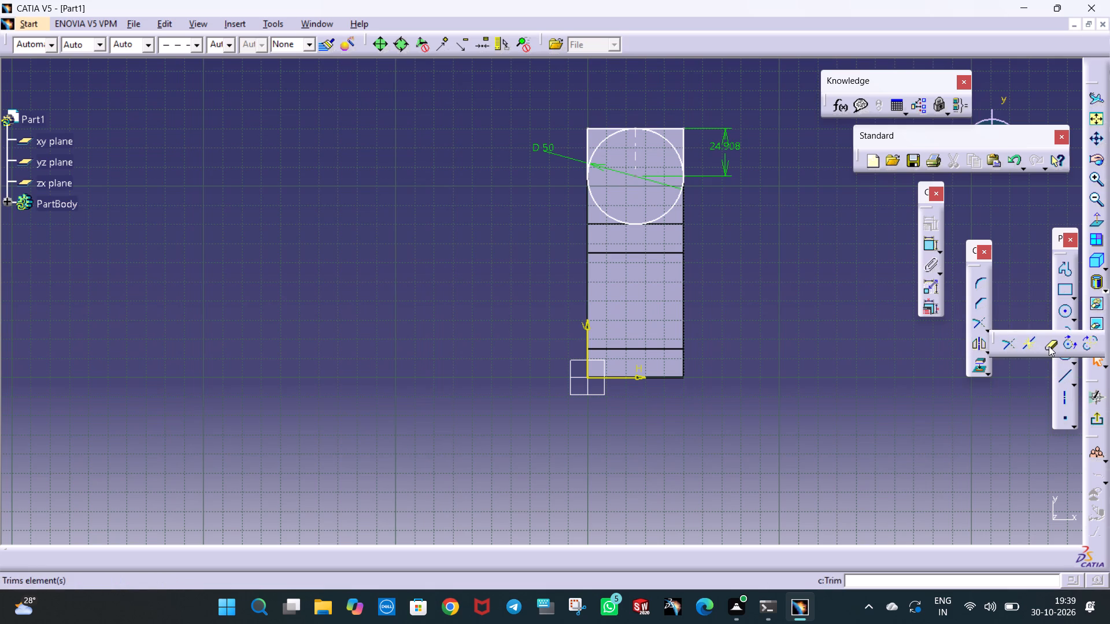
{"action": "left_click", "coordinate": [1049, 346]}
{"action": "left_click", "coordinate": [667, 213]}
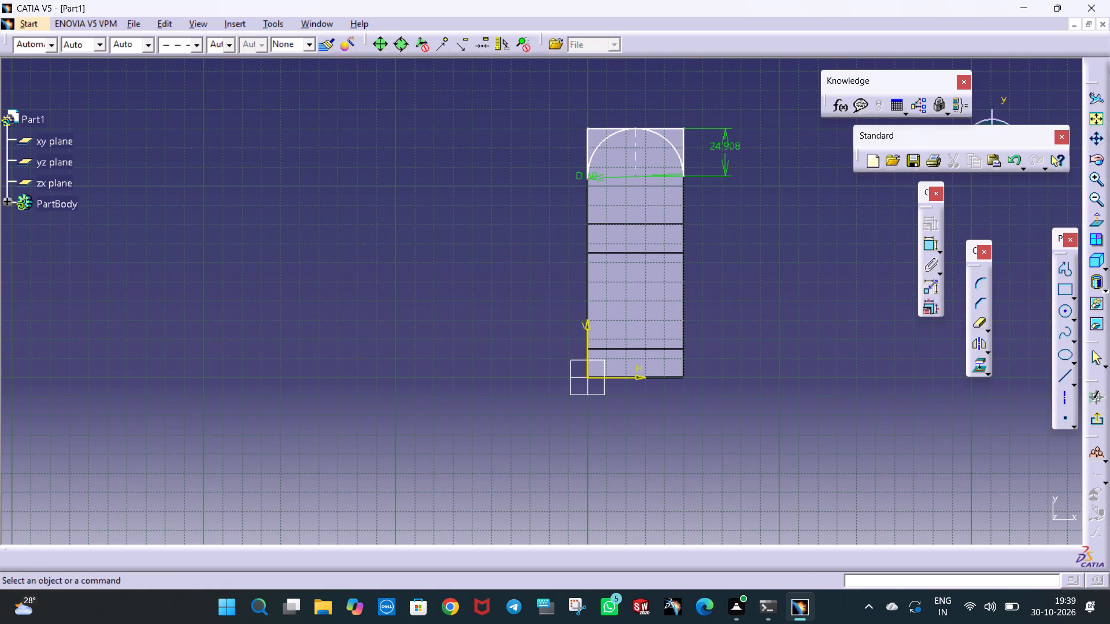
Leave the sketch by switching to the Part Design workbench.
{"action": "left_click", "coordinate": [31, 25]}
{"action": "left_click", "coordinate": [65, 53]}
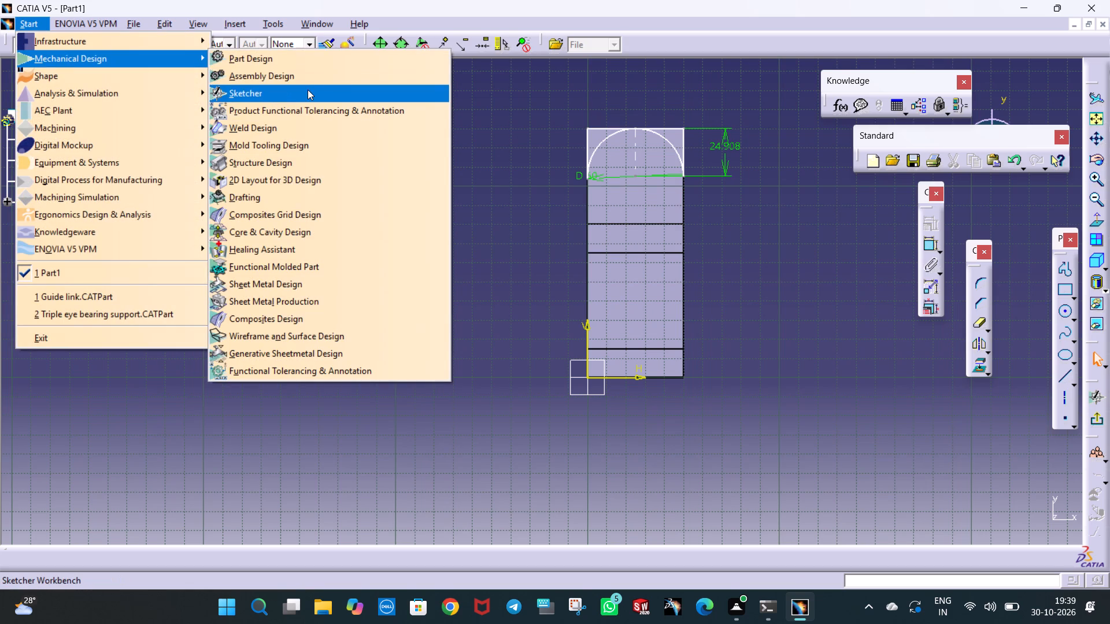
{"action": "left_click", "coordinate": [313, 62]}
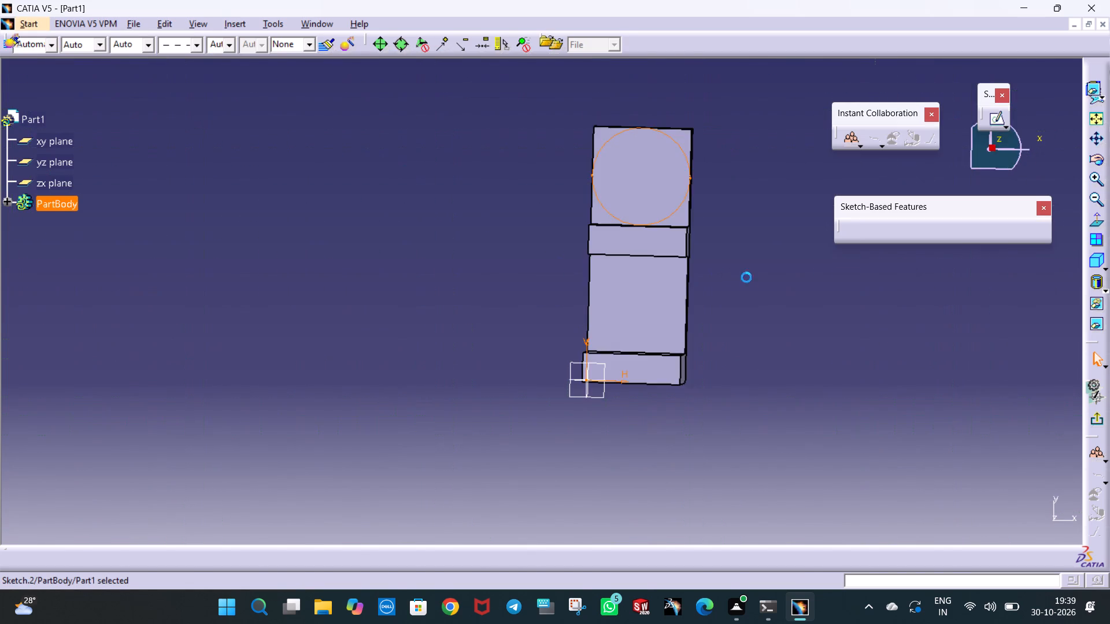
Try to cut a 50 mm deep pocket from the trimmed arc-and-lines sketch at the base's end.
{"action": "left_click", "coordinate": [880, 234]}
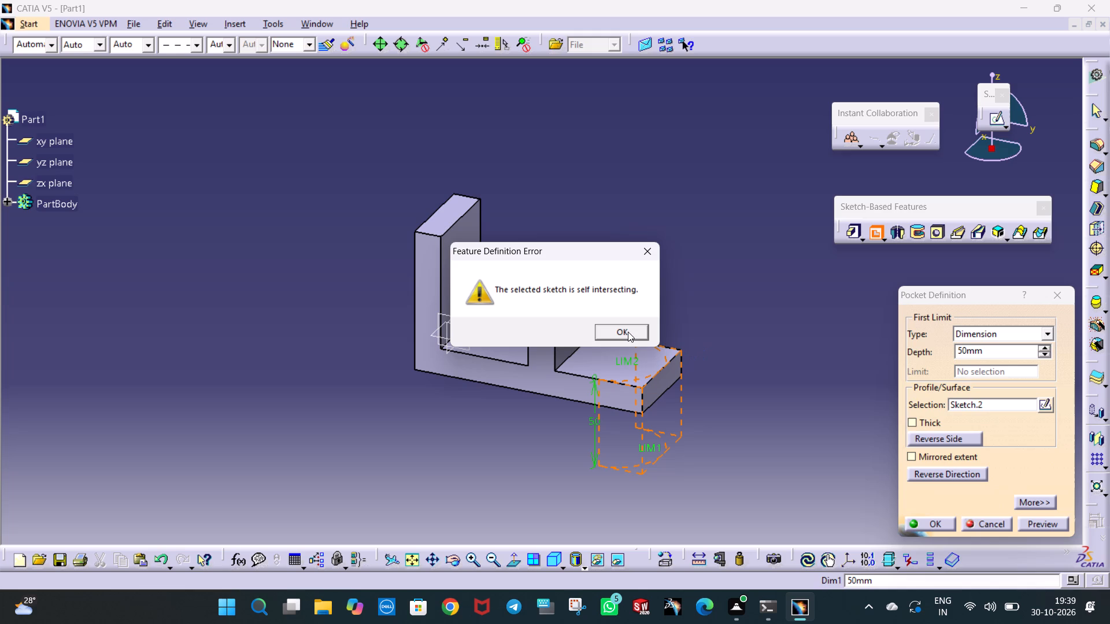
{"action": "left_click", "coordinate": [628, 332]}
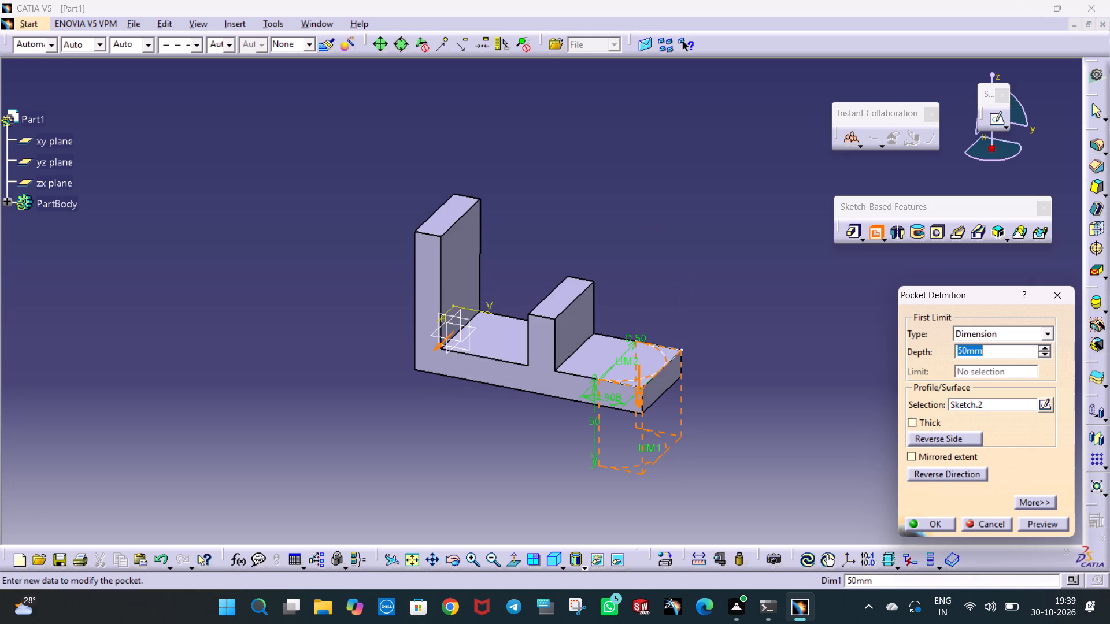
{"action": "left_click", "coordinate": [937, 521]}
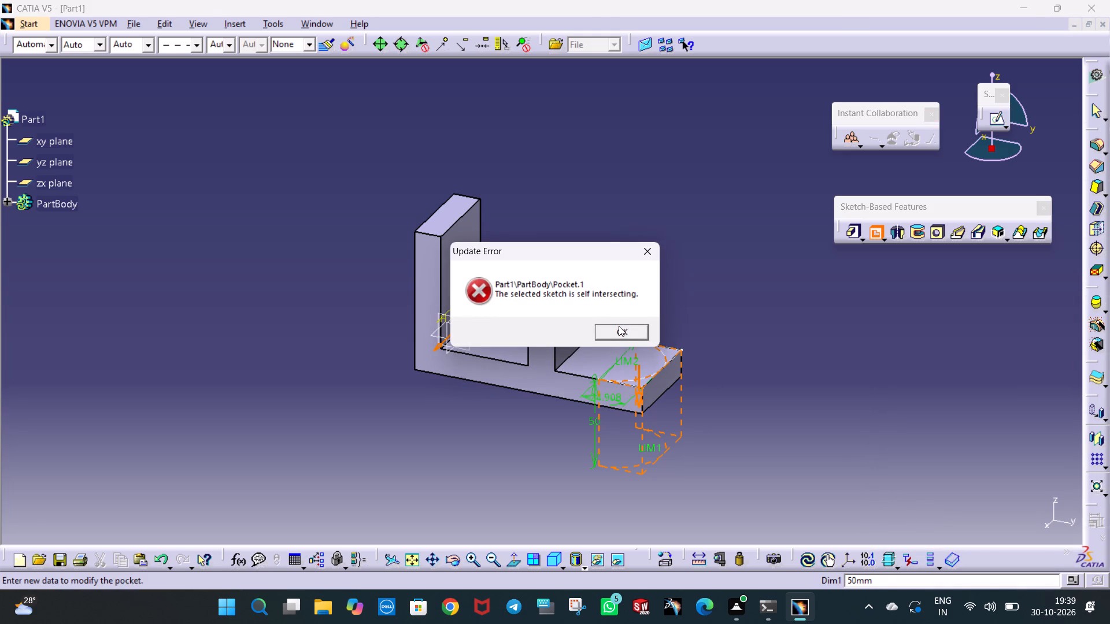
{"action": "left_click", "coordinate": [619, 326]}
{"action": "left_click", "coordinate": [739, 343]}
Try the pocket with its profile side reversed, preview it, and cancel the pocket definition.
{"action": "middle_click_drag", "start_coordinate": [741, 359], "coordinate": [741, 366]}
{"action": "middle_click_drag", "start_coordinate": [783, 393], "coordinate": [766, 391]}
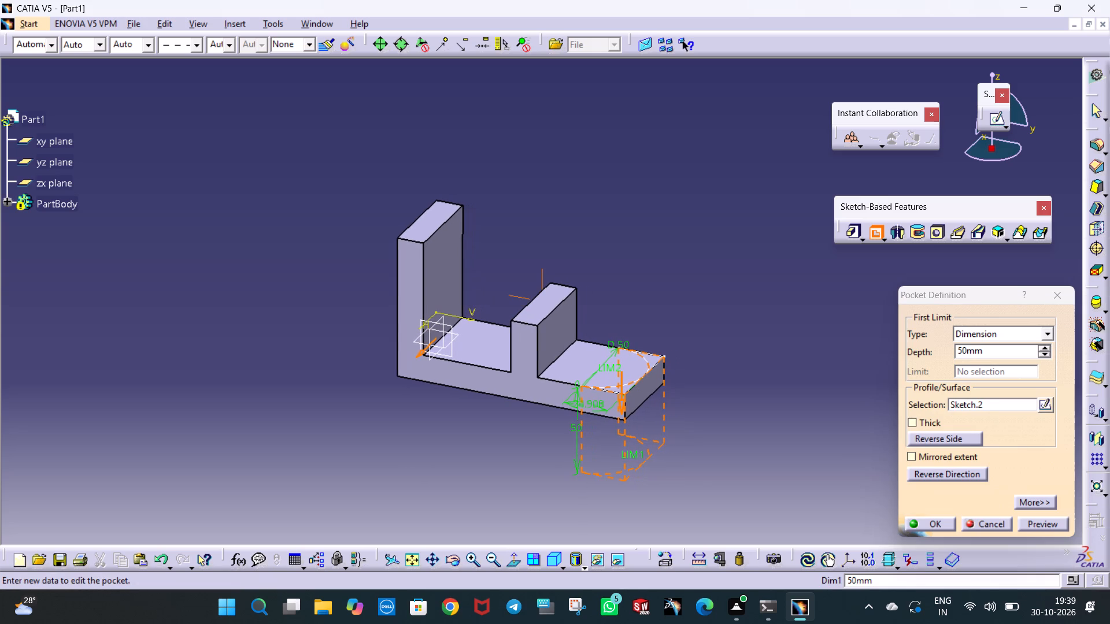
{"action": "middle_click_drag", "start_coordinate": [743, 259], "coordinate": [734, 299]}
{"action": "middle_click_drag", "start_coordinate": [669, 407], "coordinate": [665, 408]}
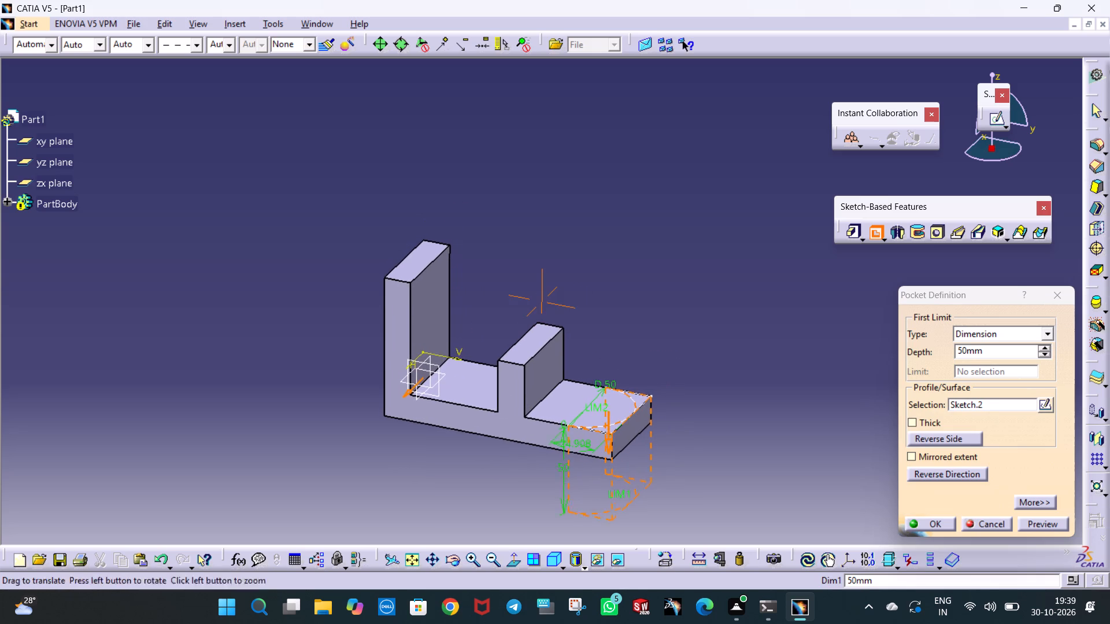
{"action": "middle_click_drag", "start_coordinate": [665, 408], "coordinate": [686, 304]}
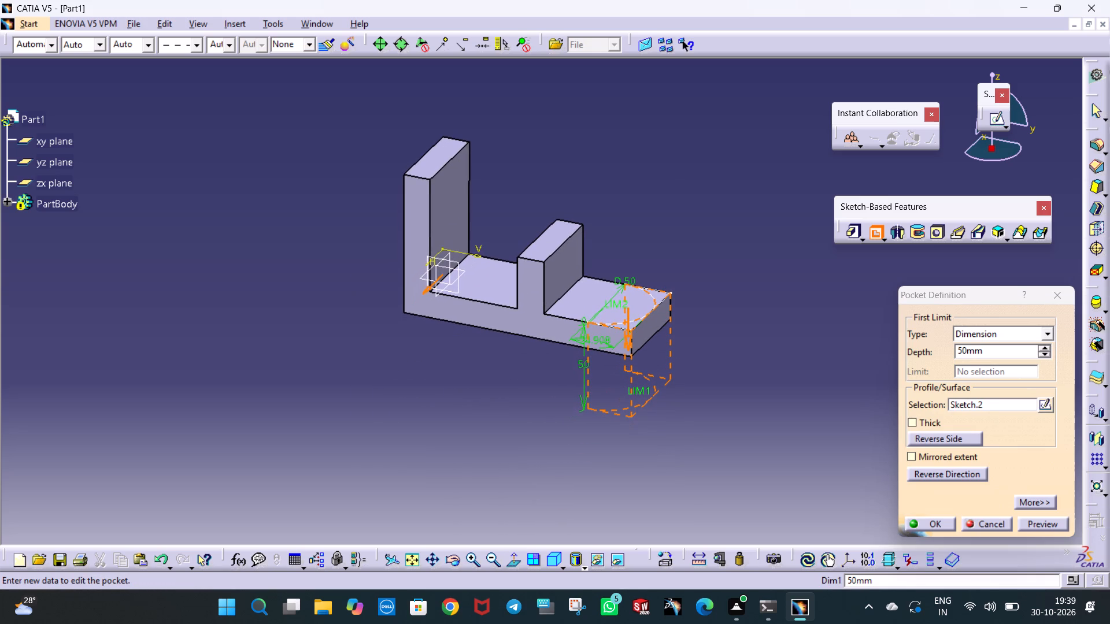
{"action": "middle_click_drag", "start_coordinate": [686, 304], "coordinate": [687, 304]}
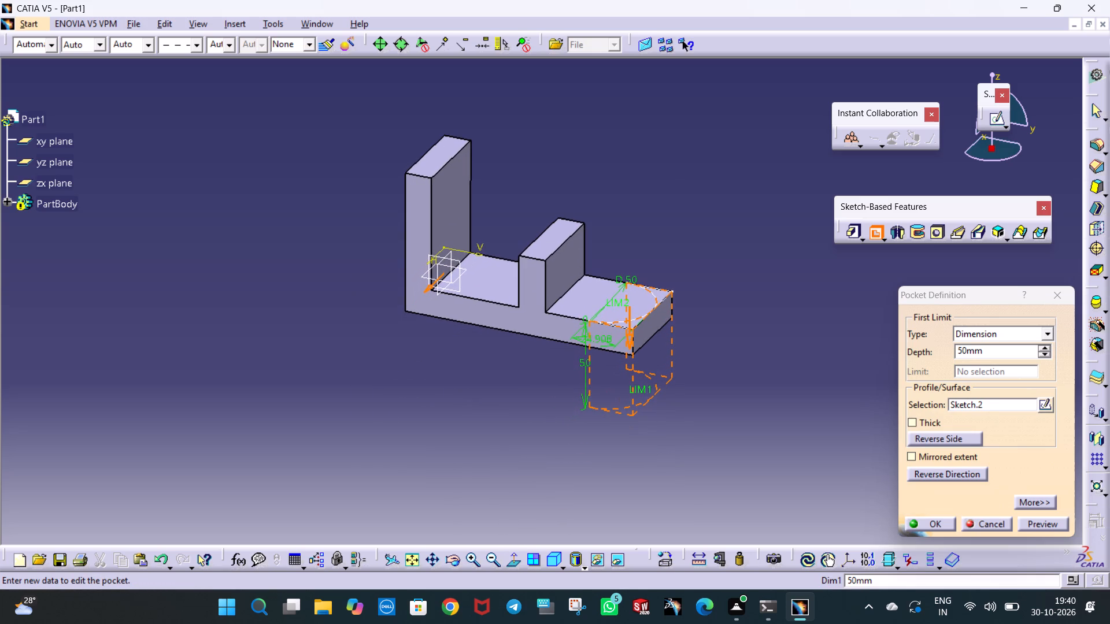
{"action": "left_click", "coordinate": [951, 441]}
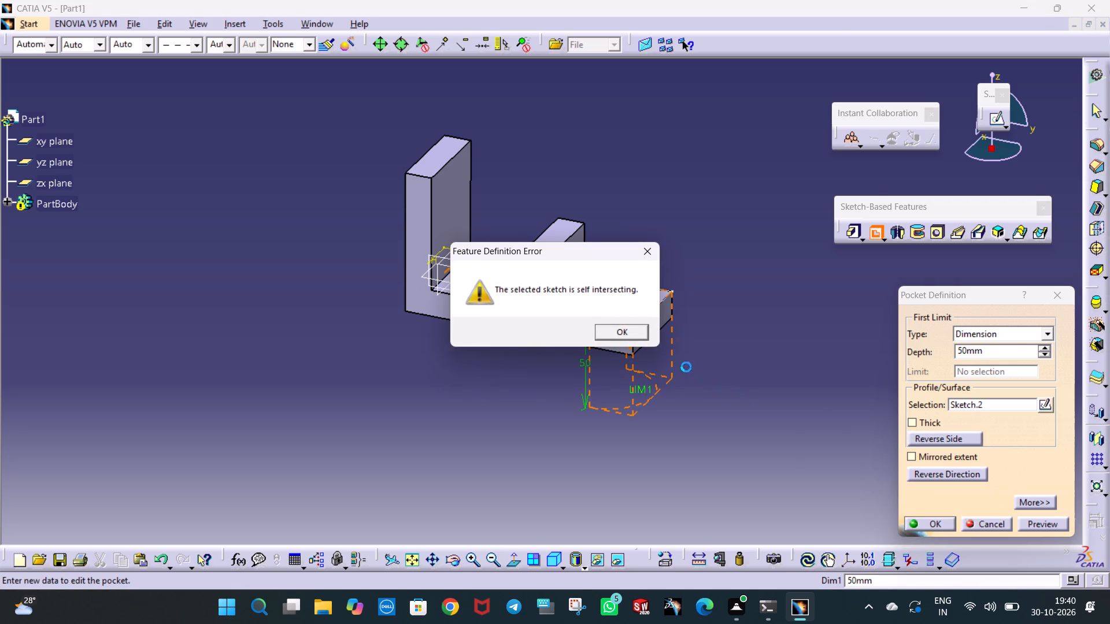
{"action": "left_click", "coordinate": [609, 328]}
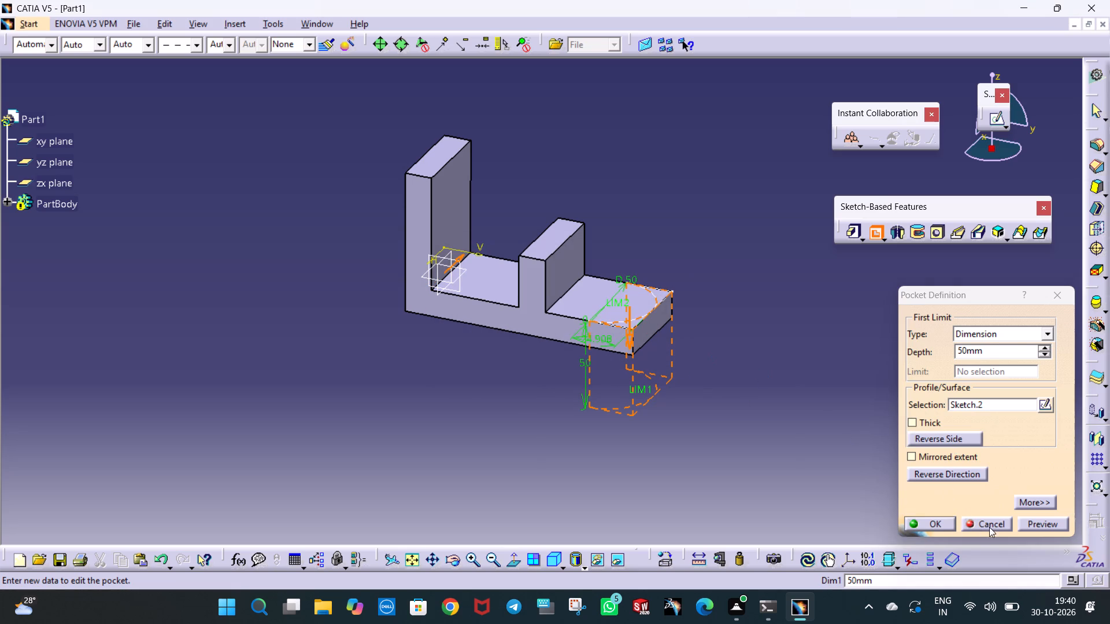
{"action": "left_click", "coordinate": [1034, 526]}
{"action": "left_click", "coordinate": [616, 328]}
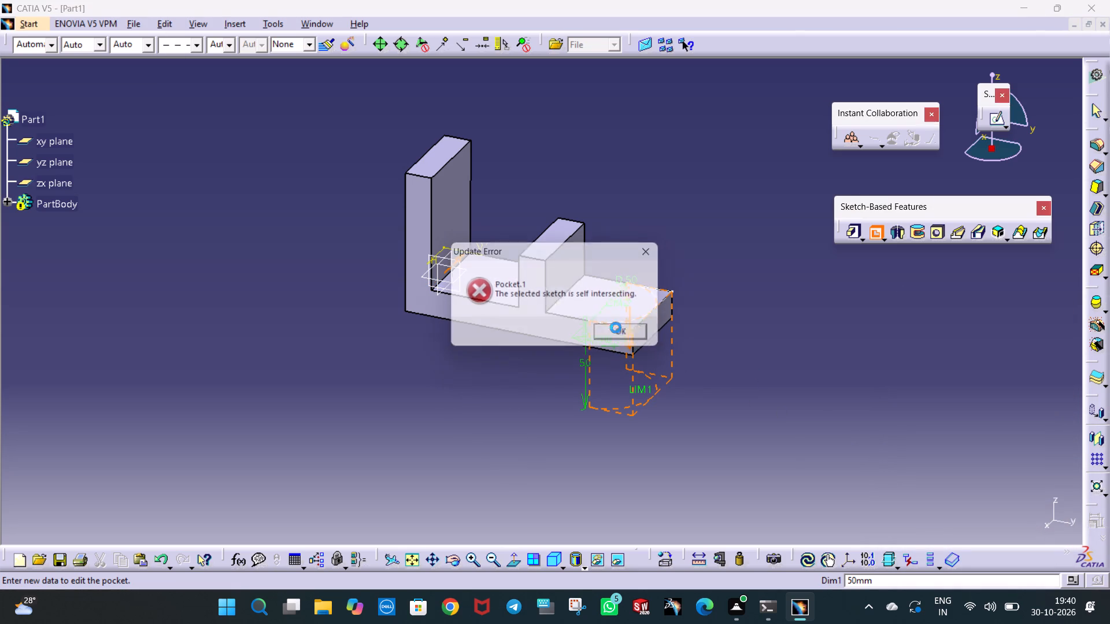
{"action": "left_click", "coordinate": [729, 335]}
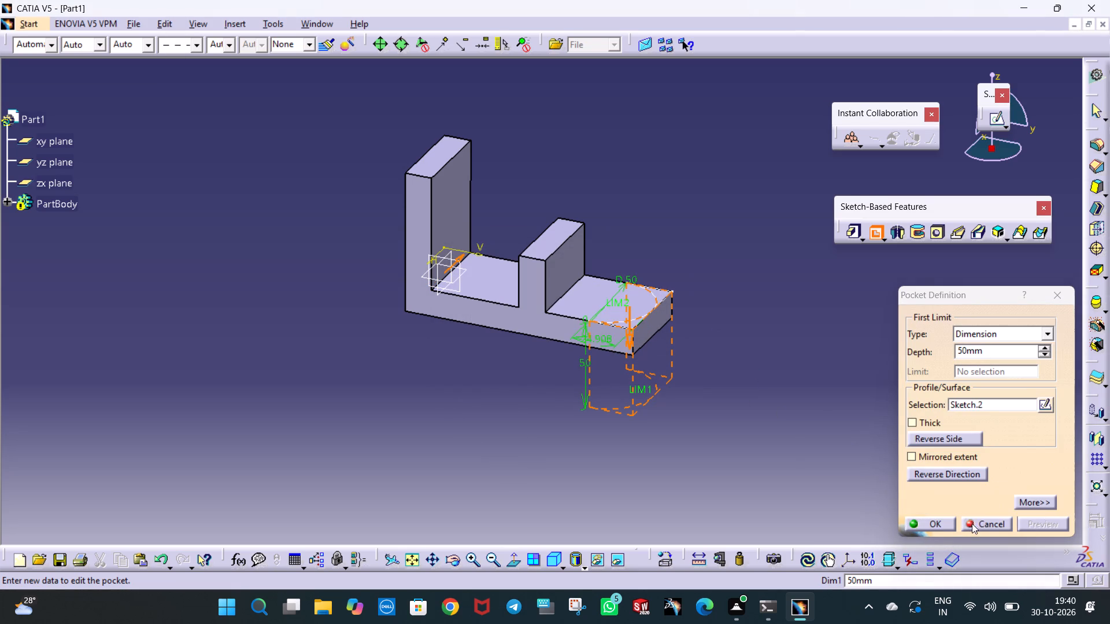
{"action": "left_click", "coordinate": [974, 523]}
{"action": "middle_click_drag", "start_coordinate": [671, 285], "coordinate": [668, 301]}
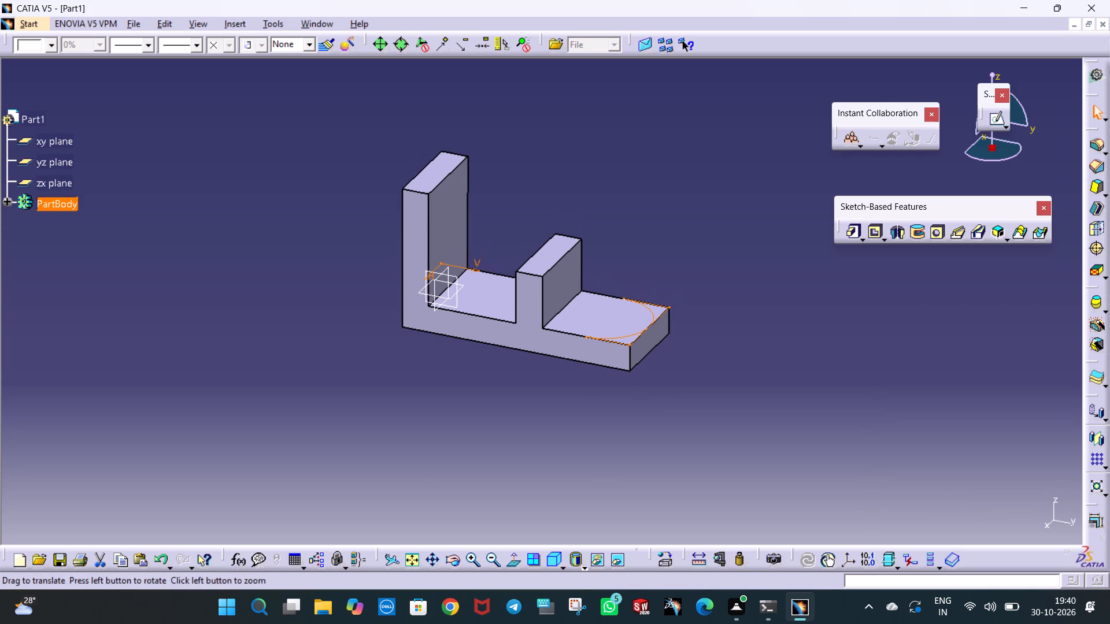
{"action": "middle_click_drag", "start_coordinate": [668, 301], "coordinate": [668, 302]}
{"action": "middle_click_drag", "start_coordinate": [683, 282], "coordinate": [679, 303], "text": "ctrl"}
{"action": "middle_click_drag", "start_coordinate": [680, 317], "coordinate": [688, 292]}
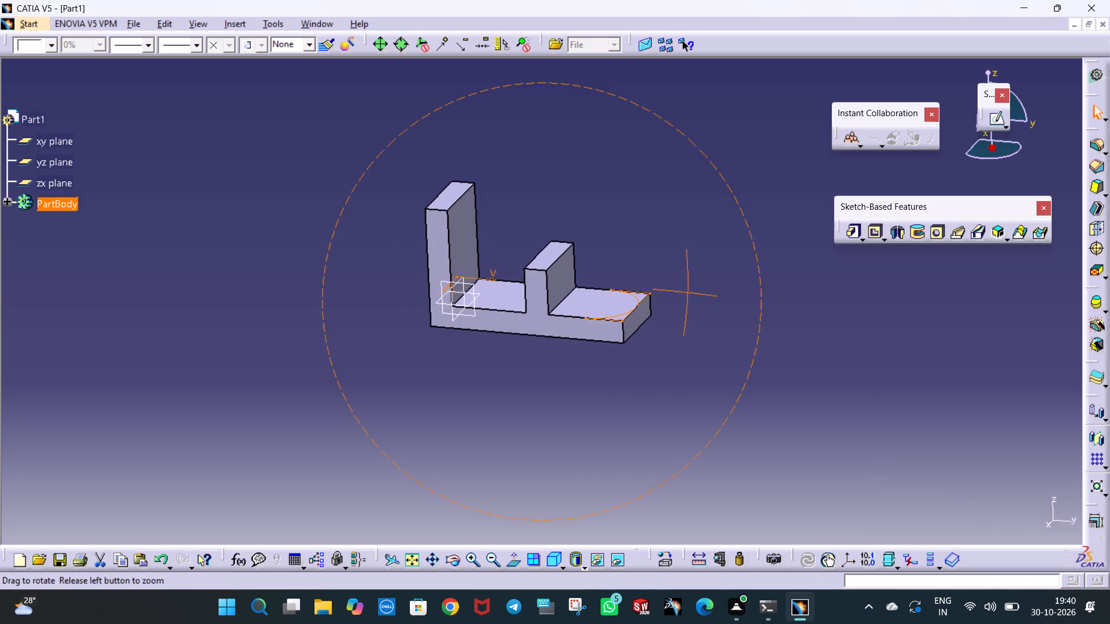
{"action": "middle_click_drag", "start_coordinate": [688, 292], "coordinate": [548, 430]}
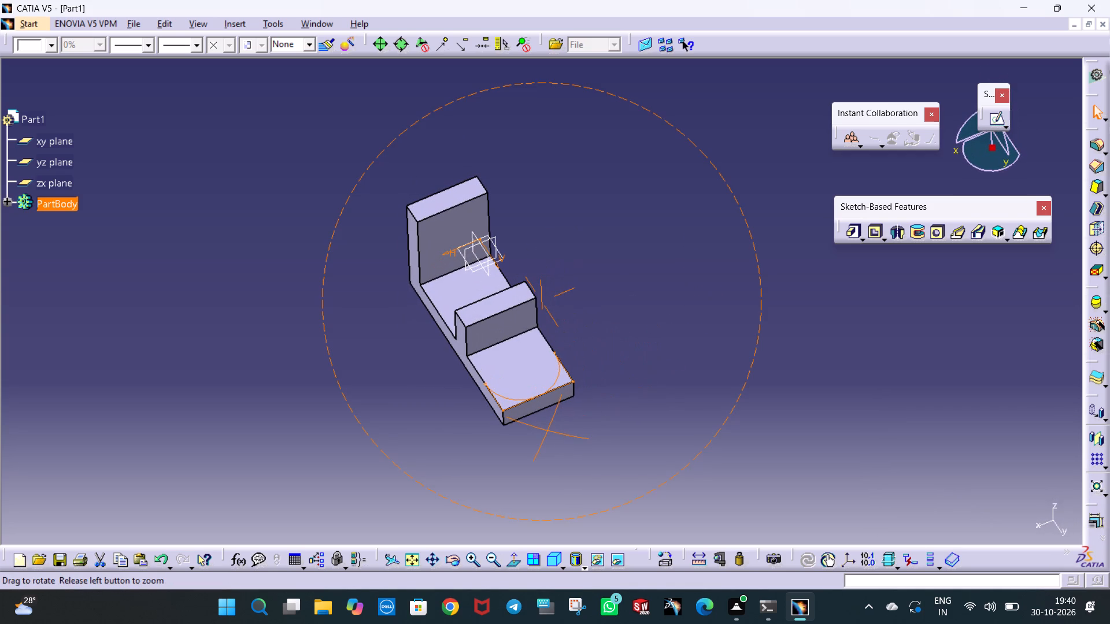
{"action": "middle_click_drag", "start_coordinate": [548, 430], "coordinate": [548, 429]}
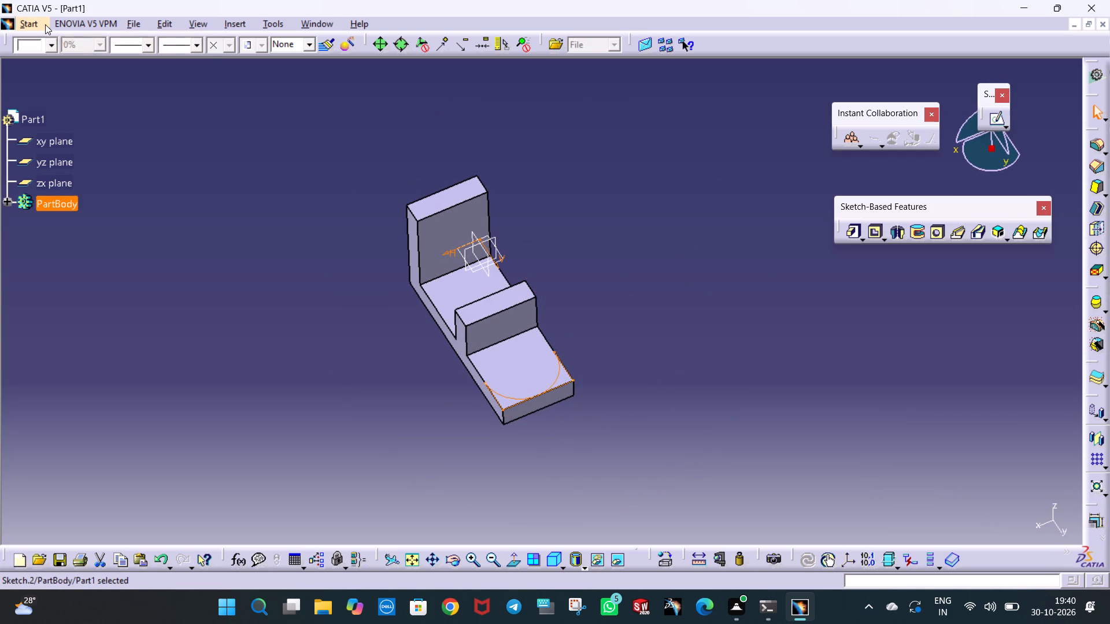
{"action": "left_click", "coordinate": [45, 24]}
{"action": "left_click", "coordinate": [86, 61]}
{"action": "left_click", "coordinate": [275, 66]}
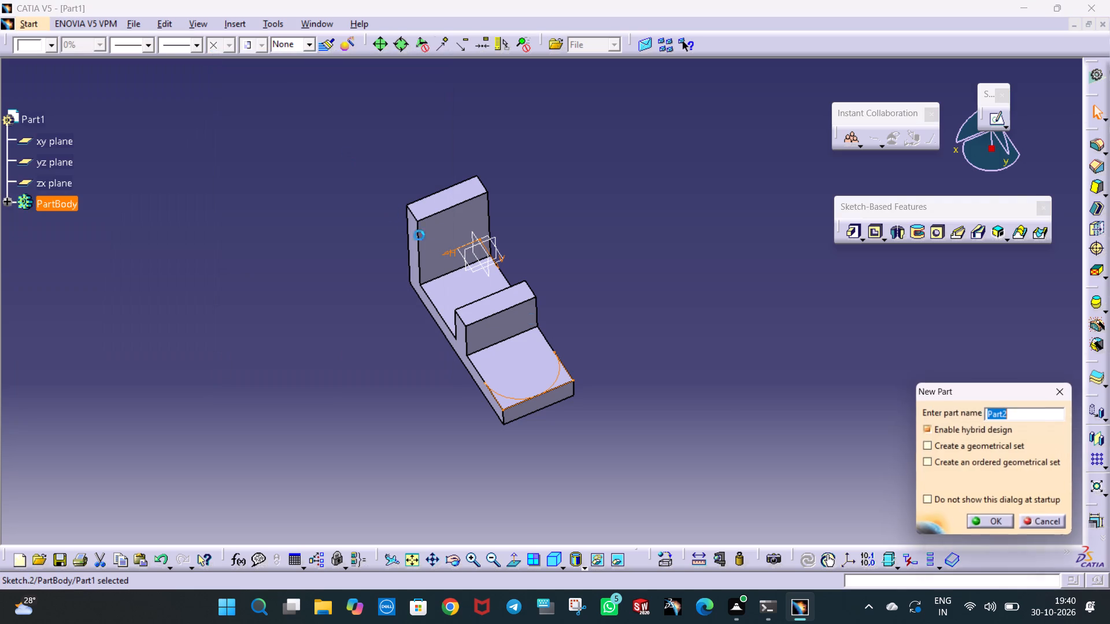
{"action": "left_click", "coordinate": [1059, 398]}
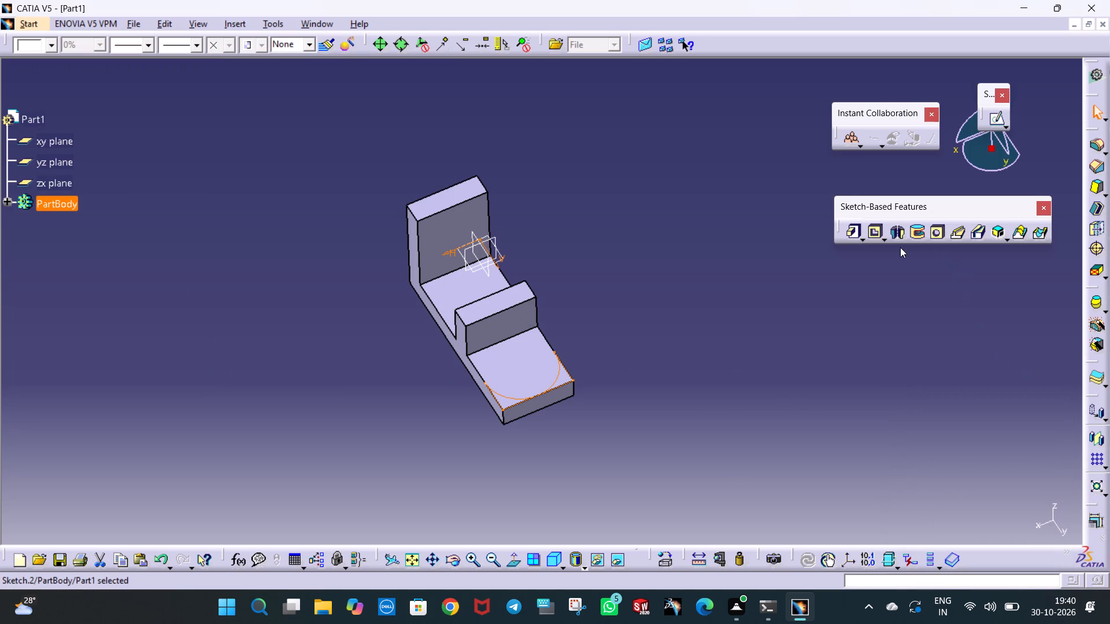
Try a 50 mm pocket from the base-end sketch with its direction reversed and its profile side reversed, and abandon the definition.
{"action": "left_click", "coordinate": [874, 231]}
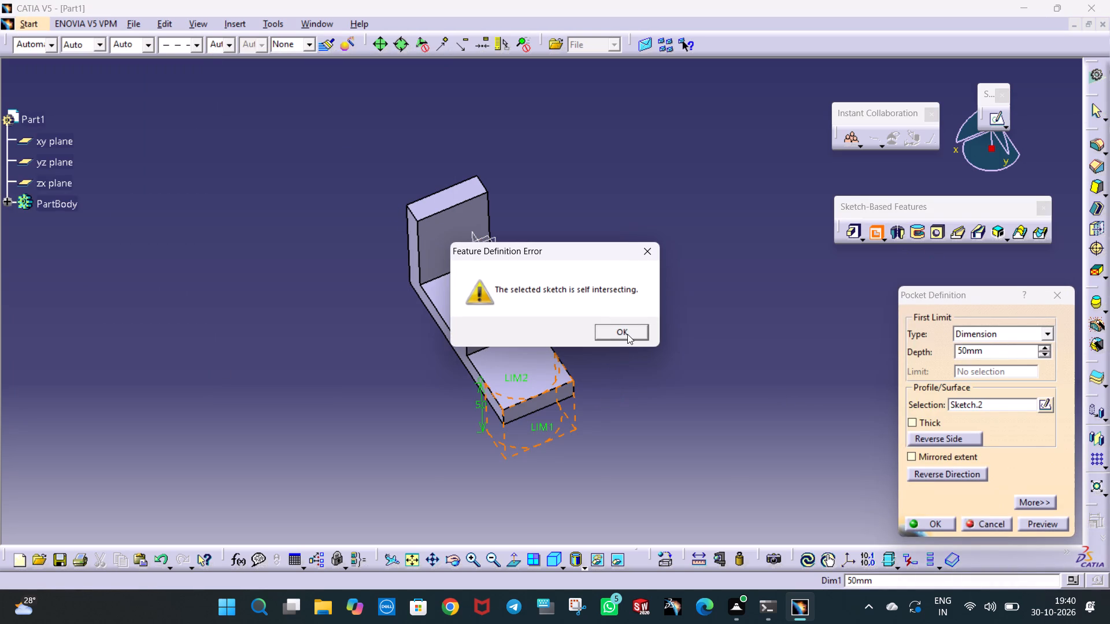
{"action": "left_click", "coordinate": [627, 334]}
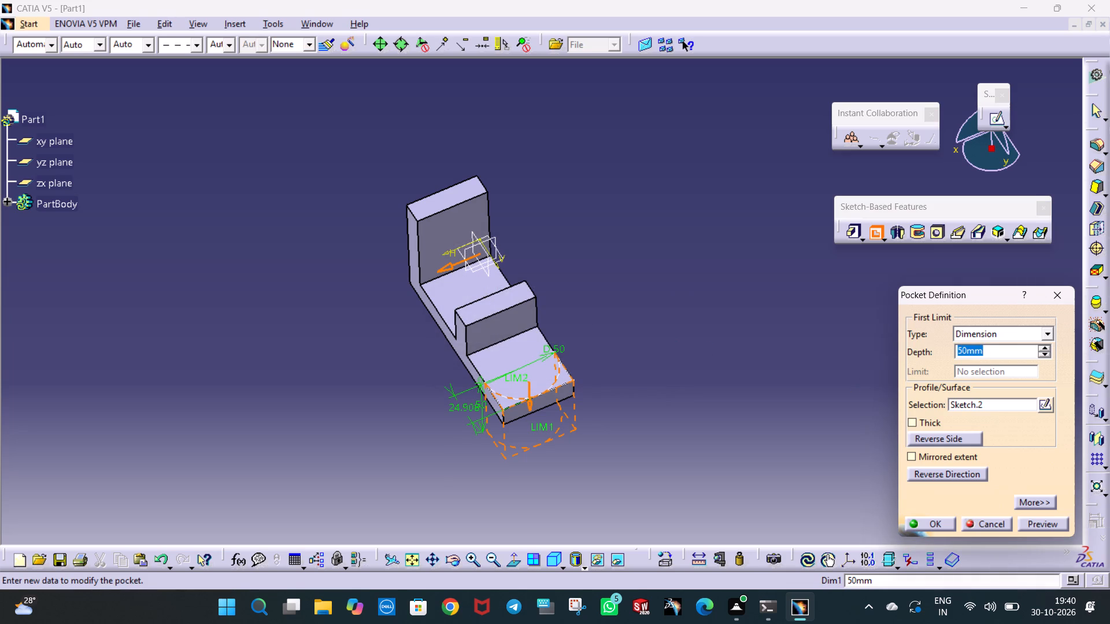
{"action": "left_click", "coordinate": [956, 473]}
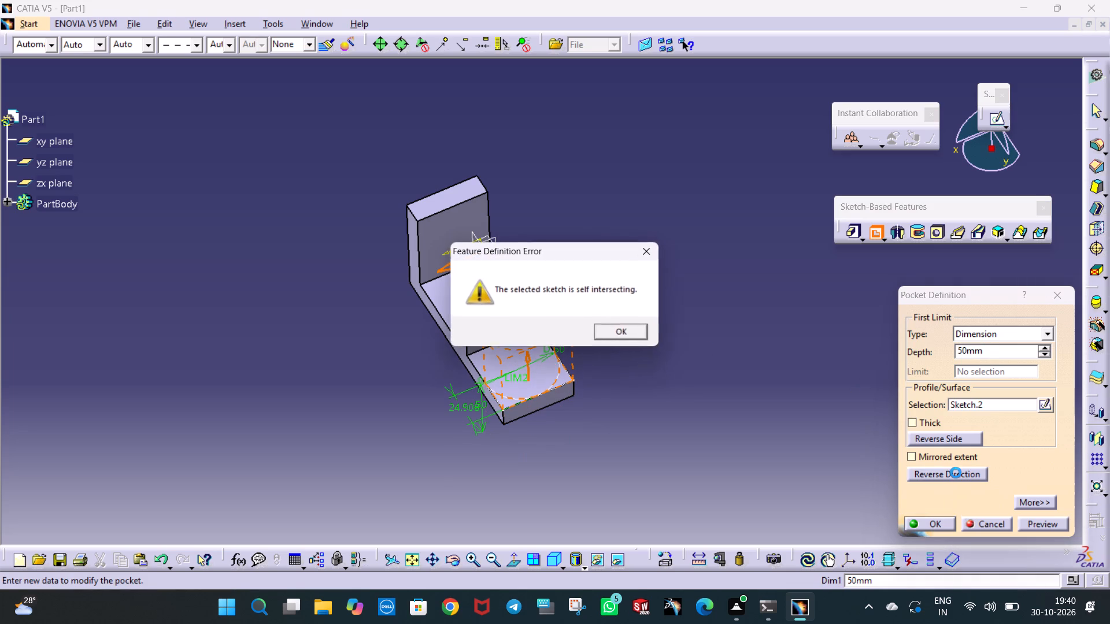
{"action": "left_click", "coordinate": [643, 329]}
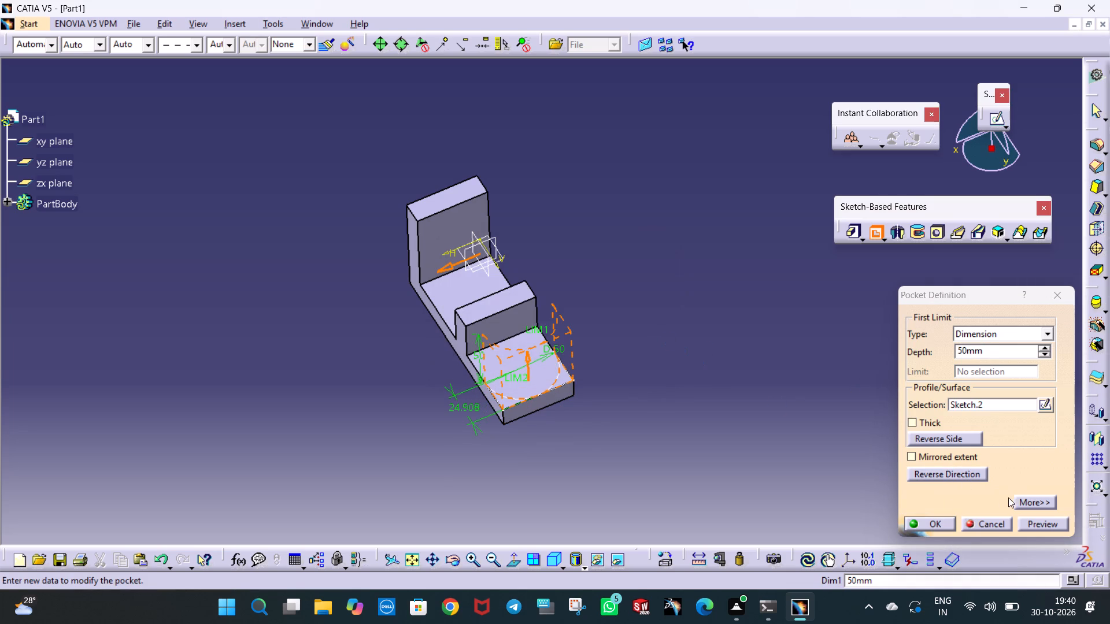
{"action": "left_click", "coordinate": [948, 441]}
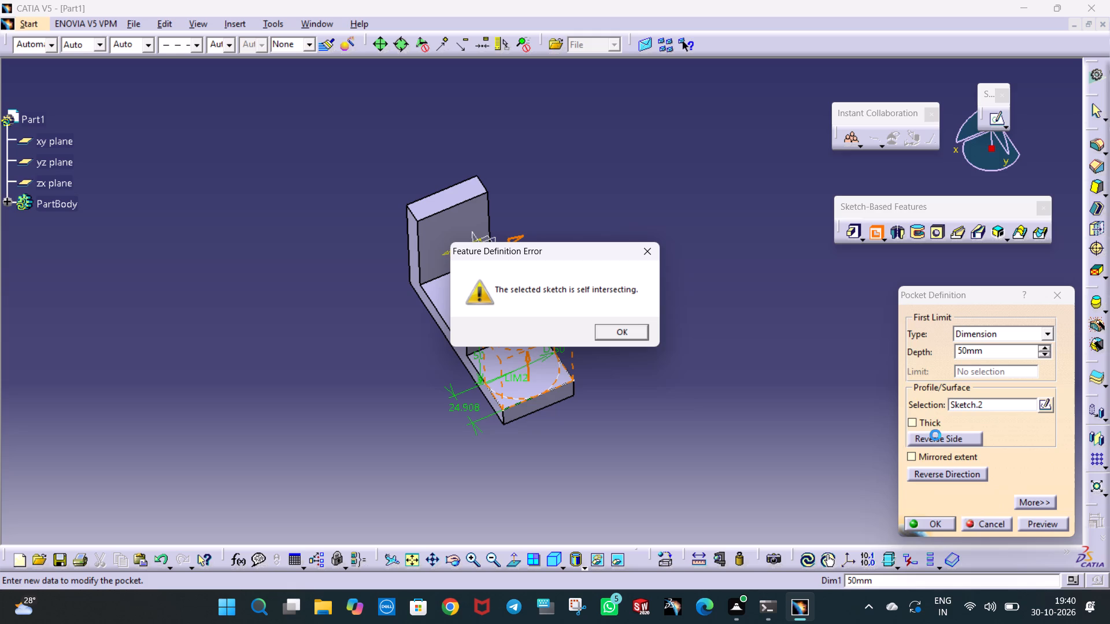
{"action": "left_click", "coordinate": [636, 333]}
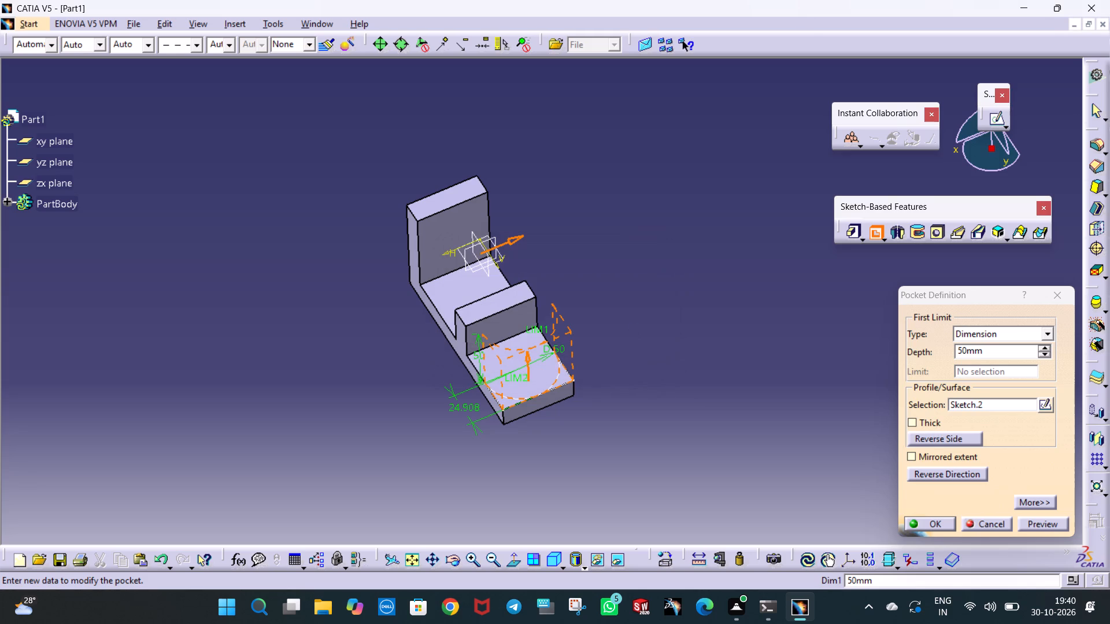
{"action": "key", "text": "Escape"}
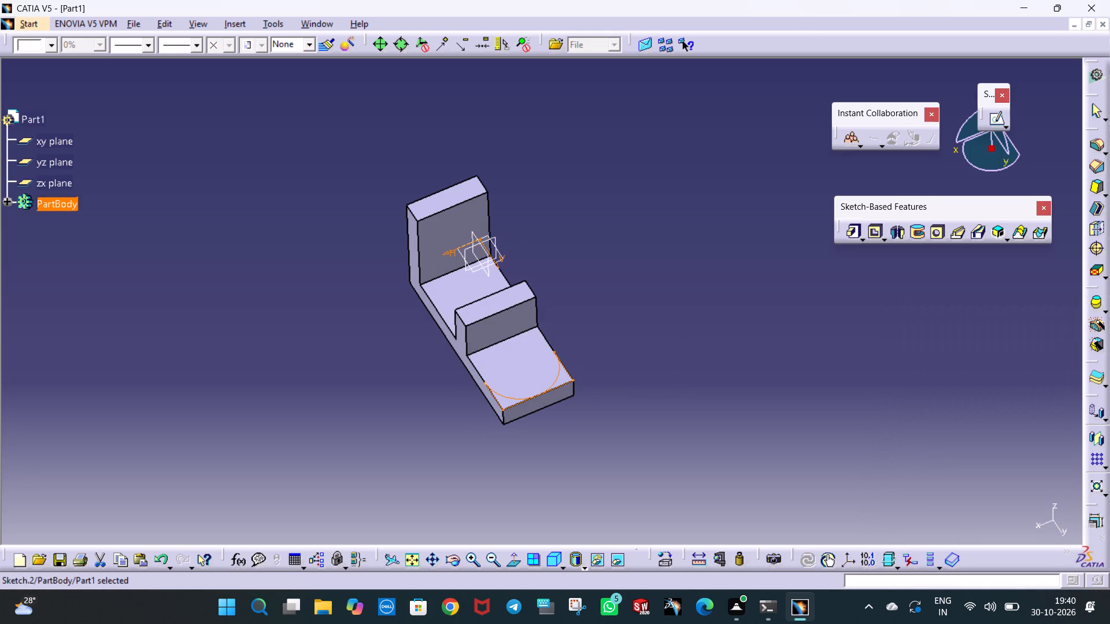
Reopen the base-end sketch in the Sketcher and set the distance from the arc's centre to the base's end edge to 25 mm.
{"action": "left_click", "coordinate": [37, 25]}
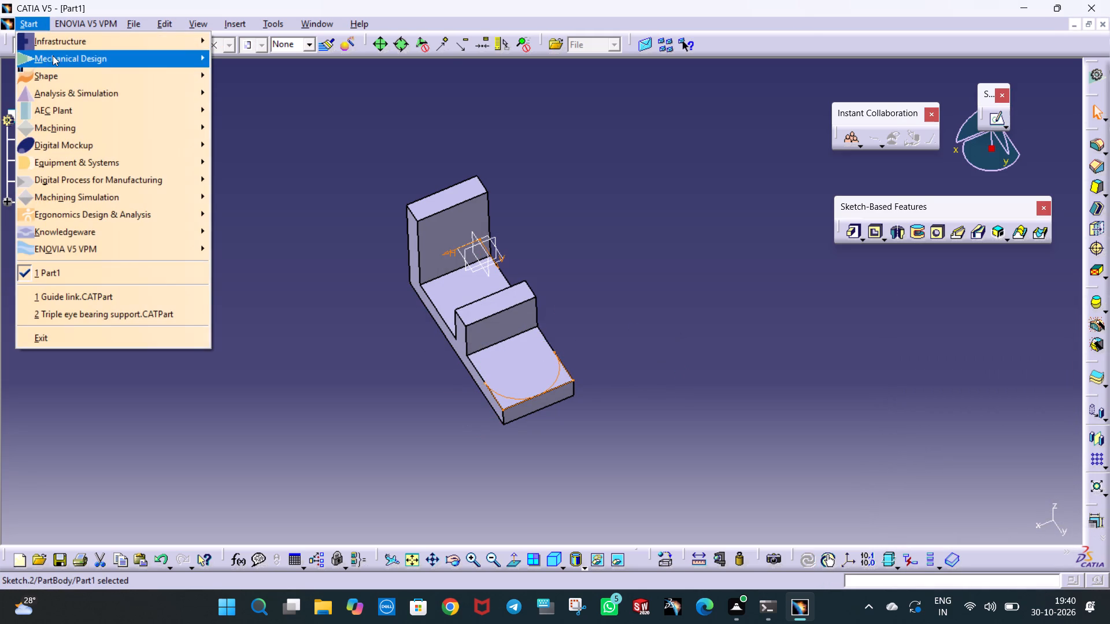
{"action": "left_click", "coordinate": [53, 55]}
{"action": "left_click", "coordinate": [277, 84]}
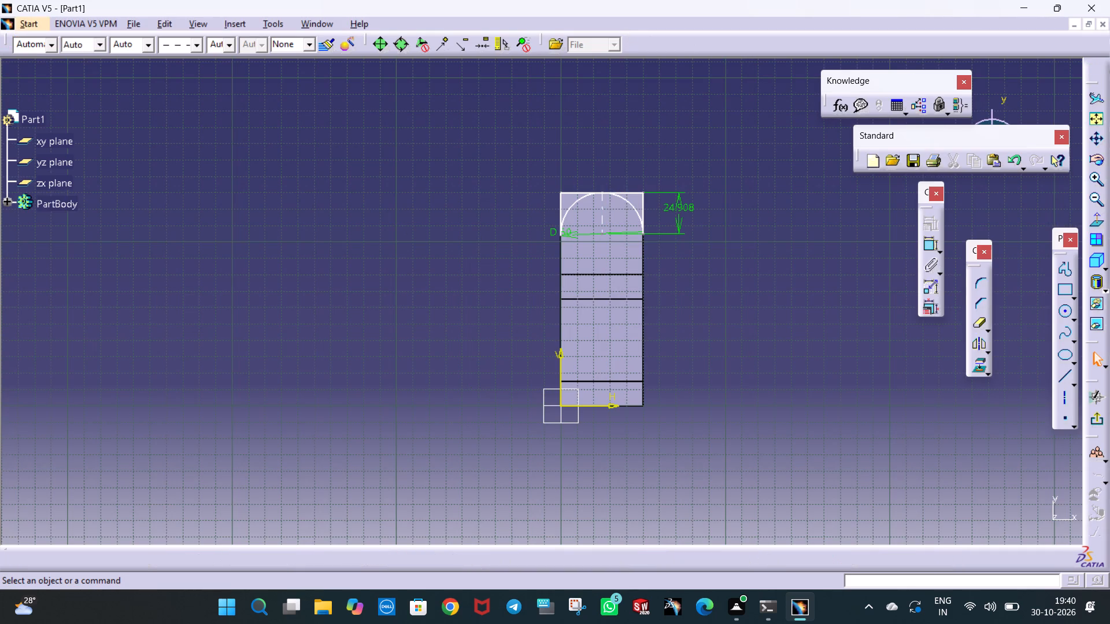
{"action": "left_click", "coordinate": [728, 248]}
{"action": "double_click", "coordinate": [680, 207]}
{"action": "type", "text": "25"}
{"action": "key", "text": "Return"}
{"action": "left_click", "coordinate": [735, 205]}
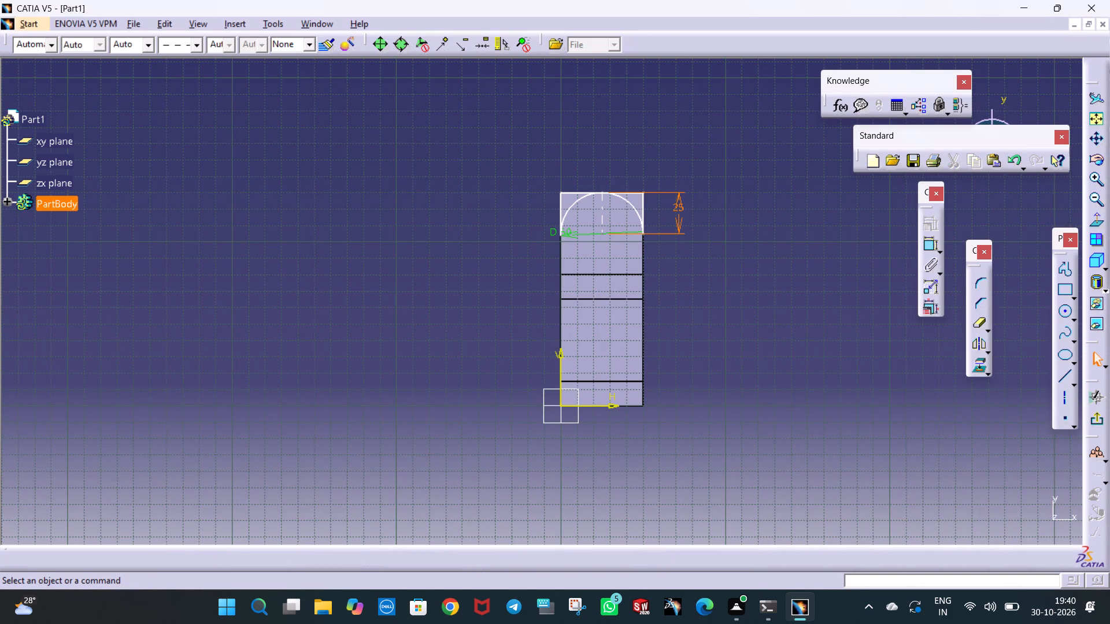
Dimension the sketch's straight line along the base's end edge and set its length to 50 mm.
{"action": "left_click", "coordinate": [931, 247]}
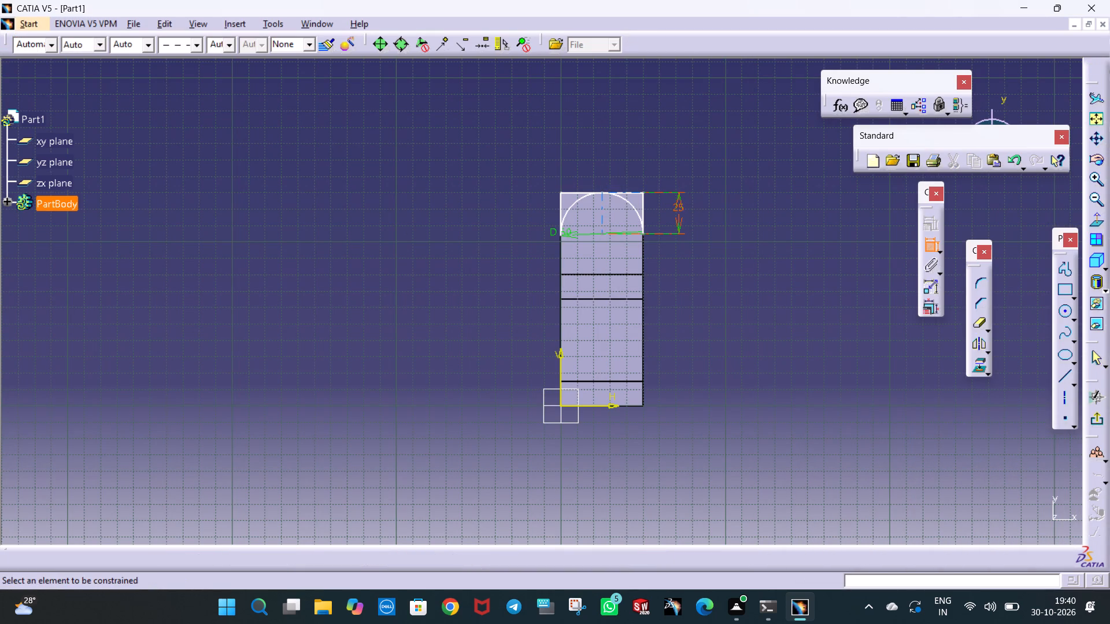
{"action": "left_click", "coordinate": [628, 194]}
{"action": "left_click", "coordinate": [614, 168]}
{"action": "double_click", "coordinate": [615, 163]}
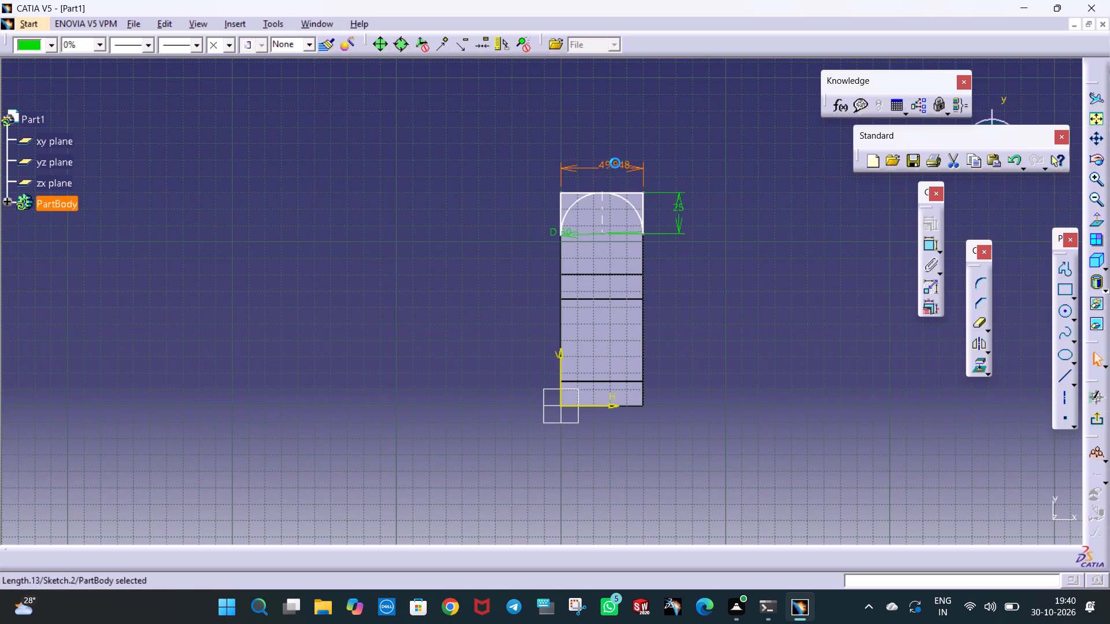
{"action": "type", "text": "50"}
{"action": "key", "text": "Return"}
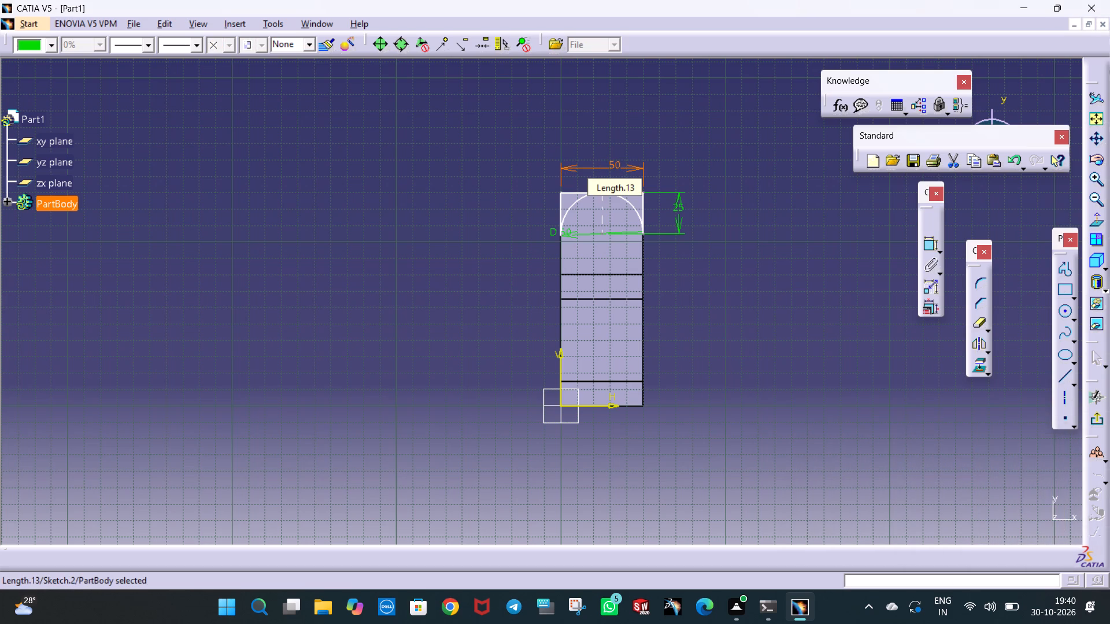
{"action": "left_click", "coordinate": [691, 166]}
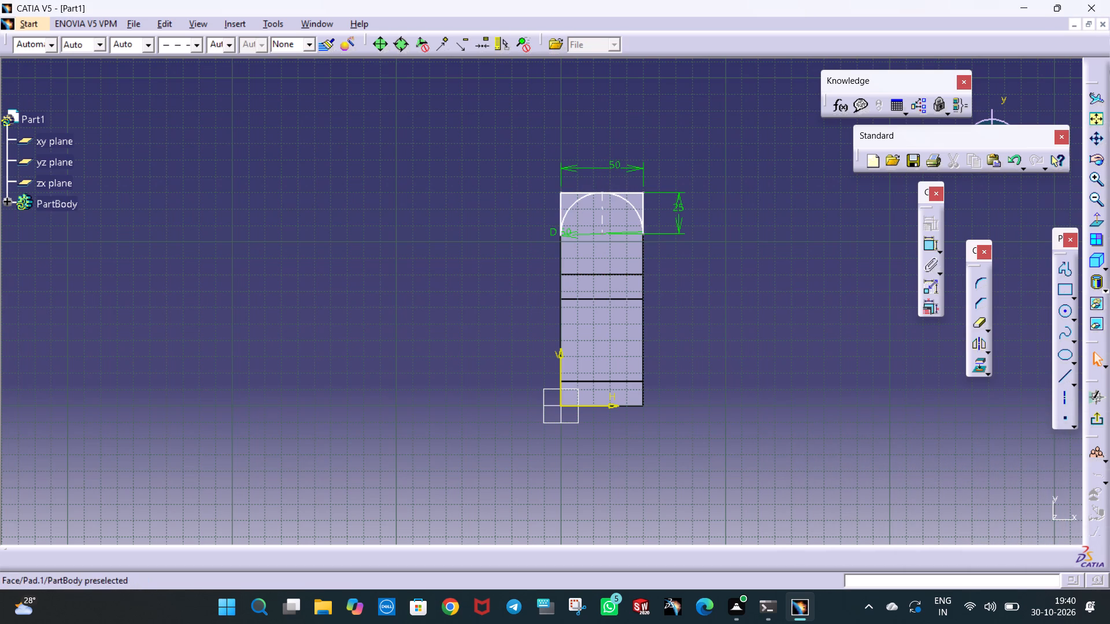
Add a radius dimension to the semicircular arc at the base's end.
{"action": "left_click", "coordinate": [575, 203]}
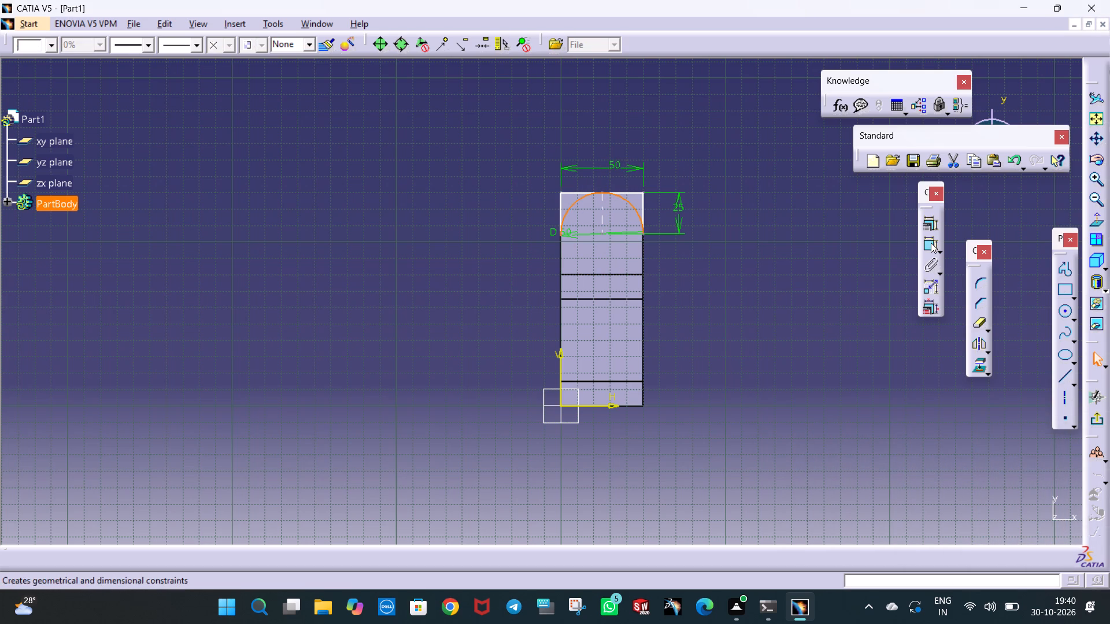
{"action": "left_click", "coordinate": [930, 243]}
{"action": "left_click", "coordinate": [545, 206]}
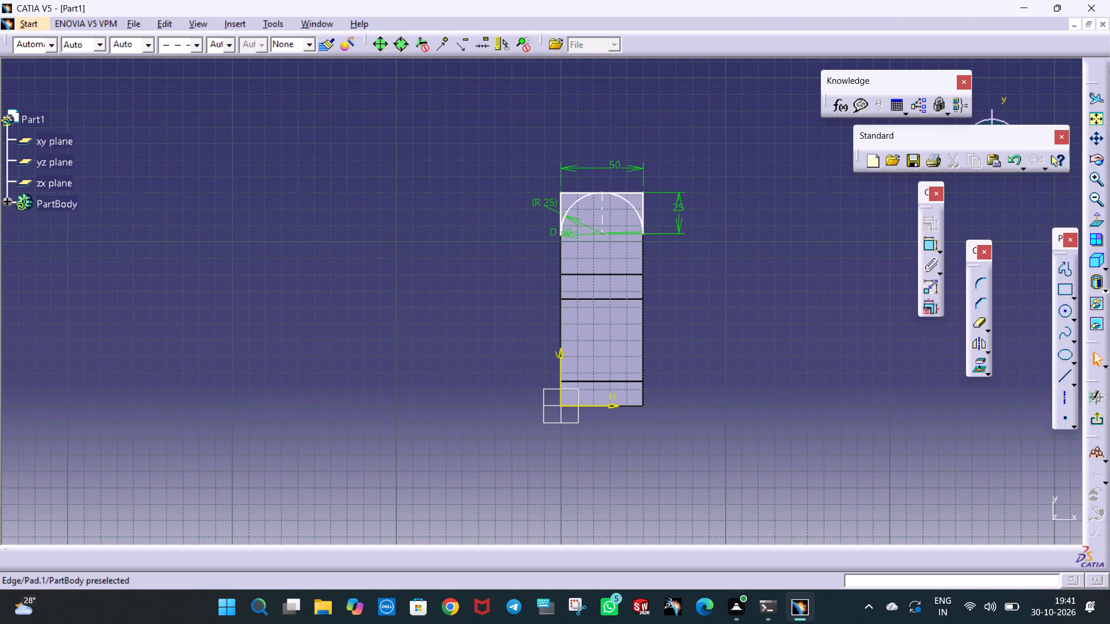
{"action": "left_click", "coordinate": [743, 251]}
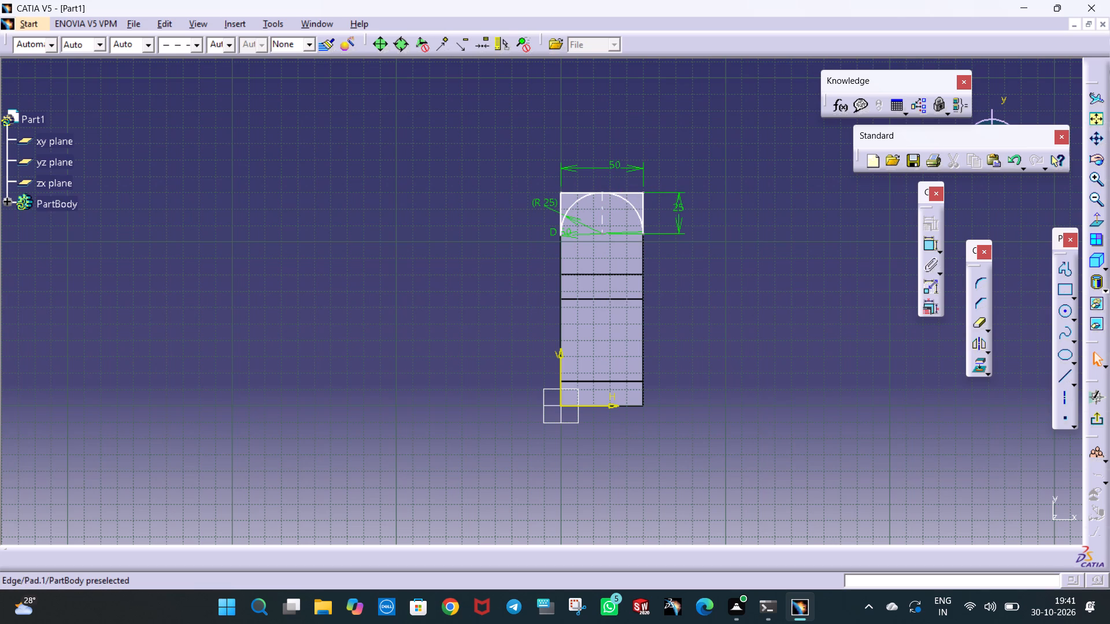
{"action": "left_click", "coordinate": [768, 244]}
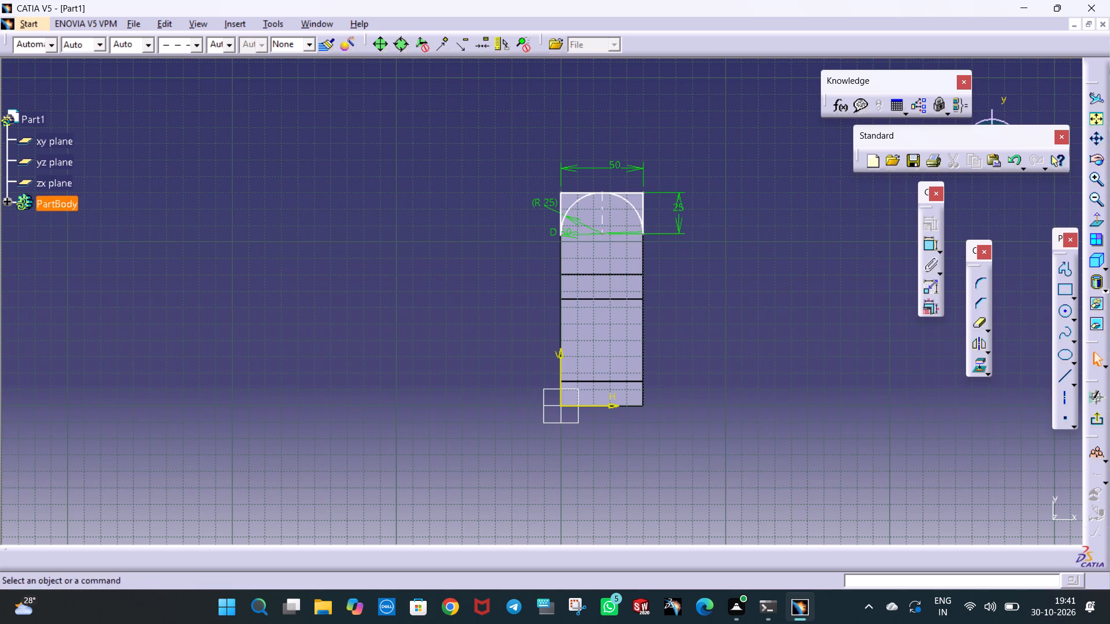
Leave the sketch by switching to the Part Design workbench.
{"action": "left_click", "coordinate": [36, 21]}
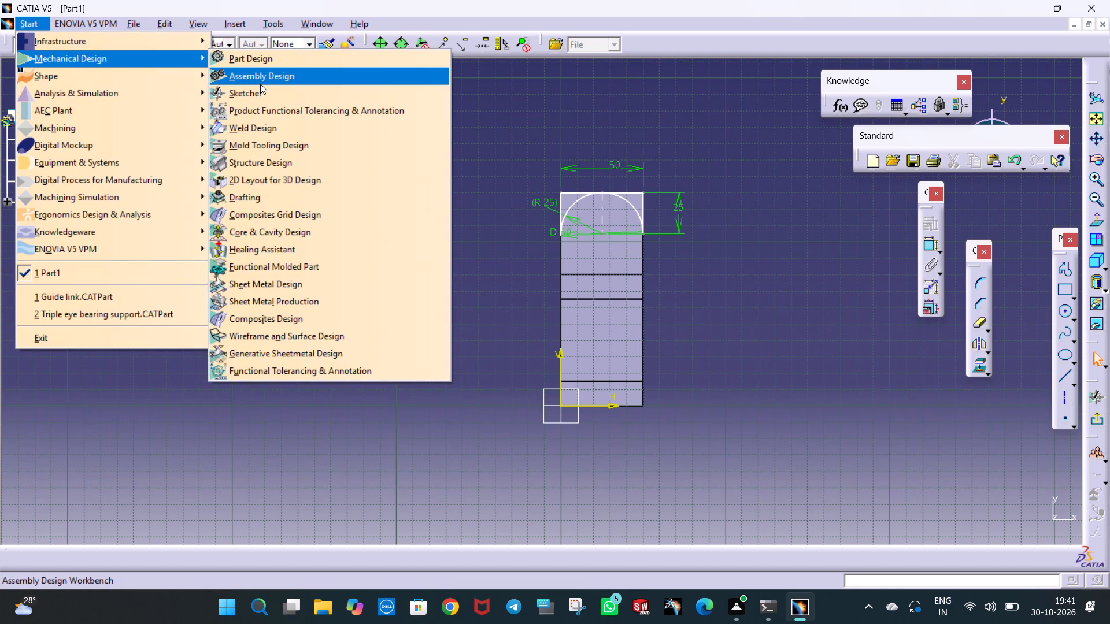
{"action": "left_click", "coordinate": [307, 62]}
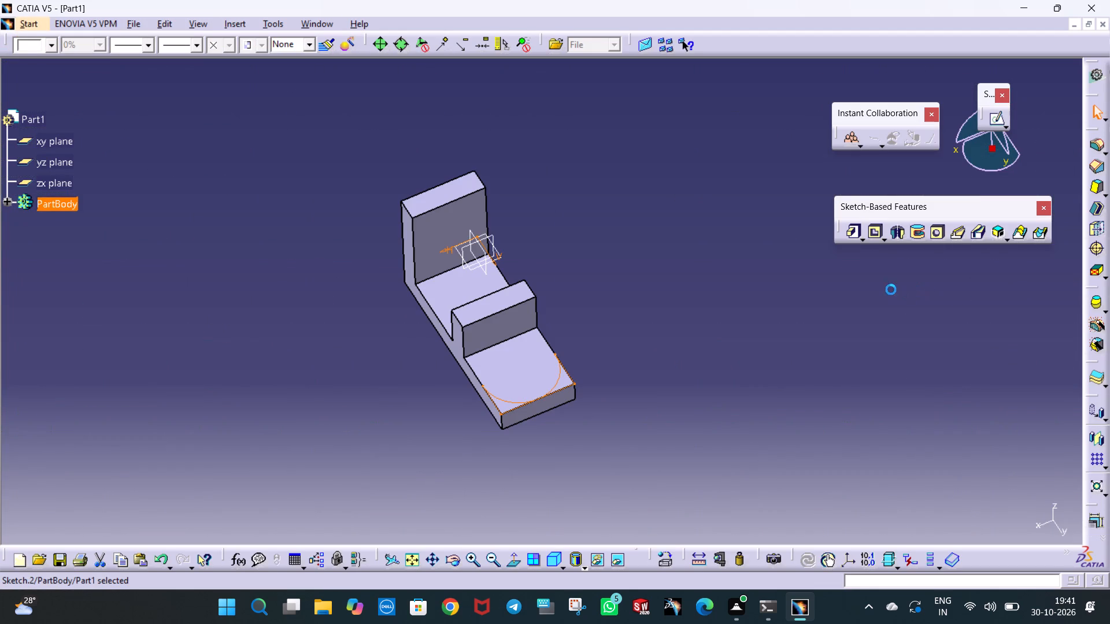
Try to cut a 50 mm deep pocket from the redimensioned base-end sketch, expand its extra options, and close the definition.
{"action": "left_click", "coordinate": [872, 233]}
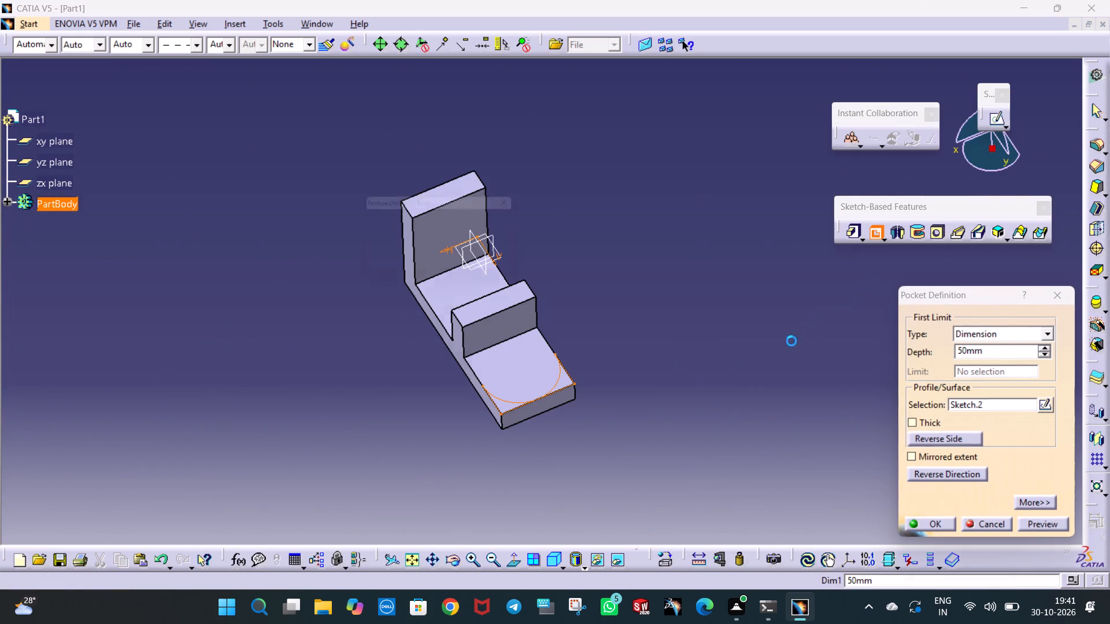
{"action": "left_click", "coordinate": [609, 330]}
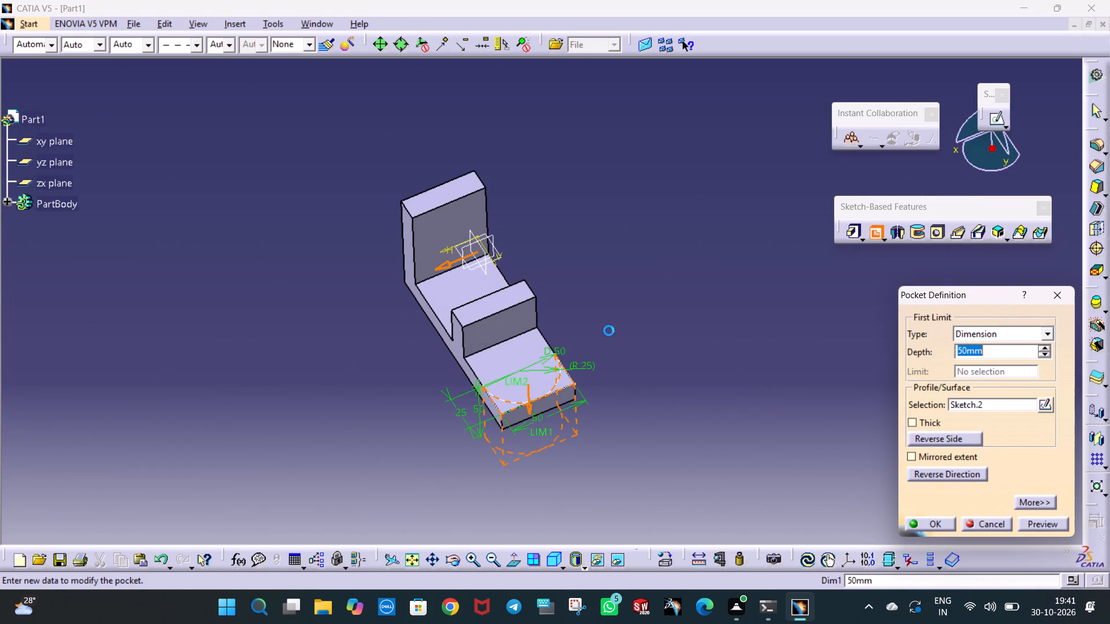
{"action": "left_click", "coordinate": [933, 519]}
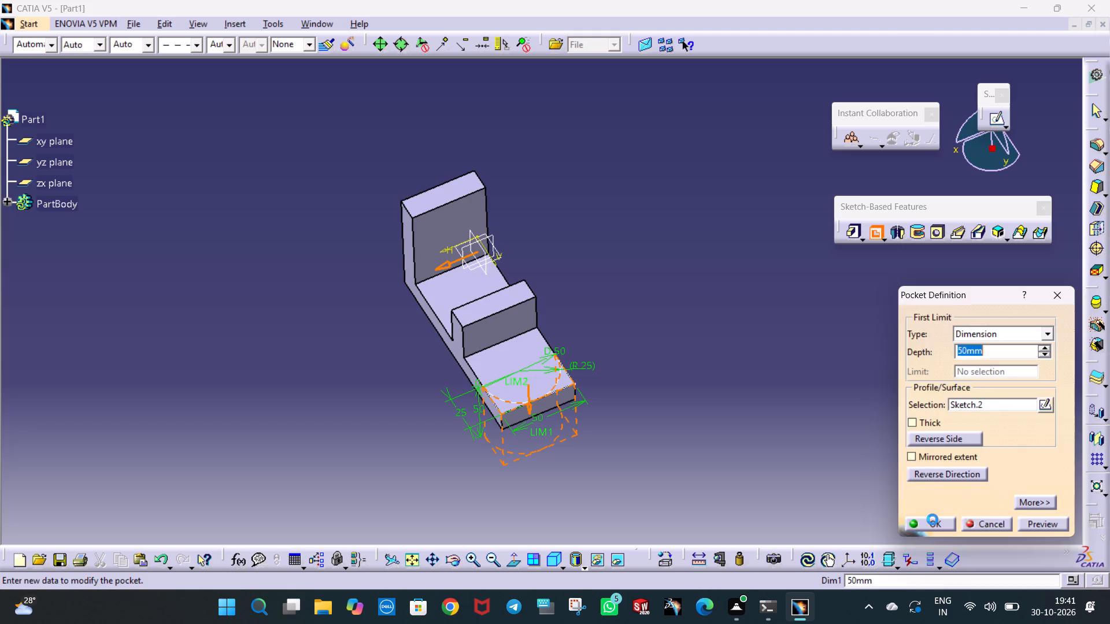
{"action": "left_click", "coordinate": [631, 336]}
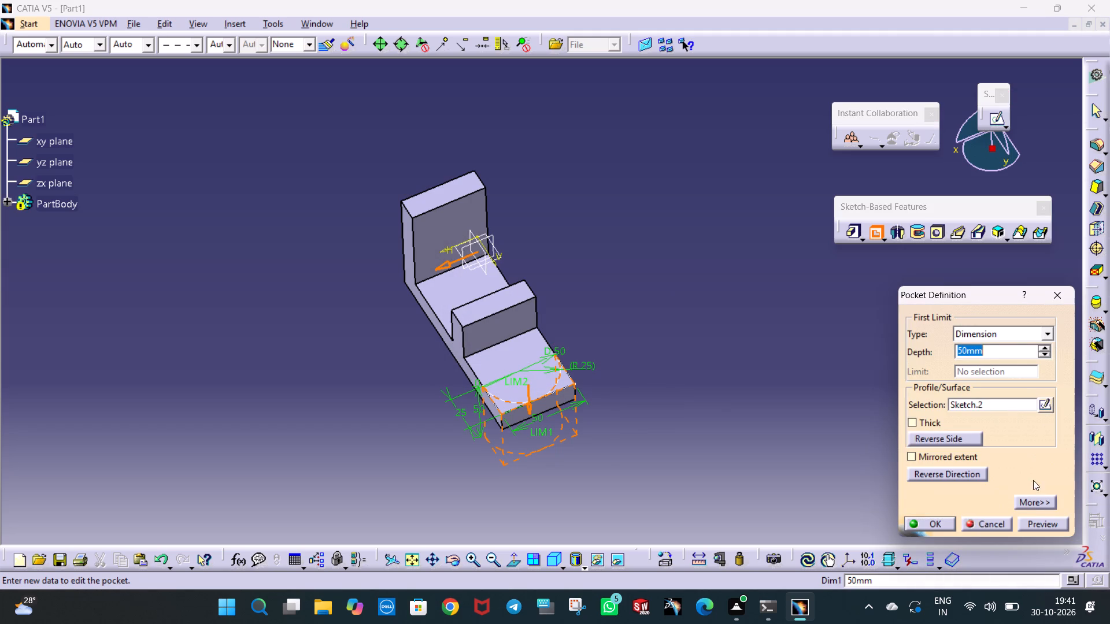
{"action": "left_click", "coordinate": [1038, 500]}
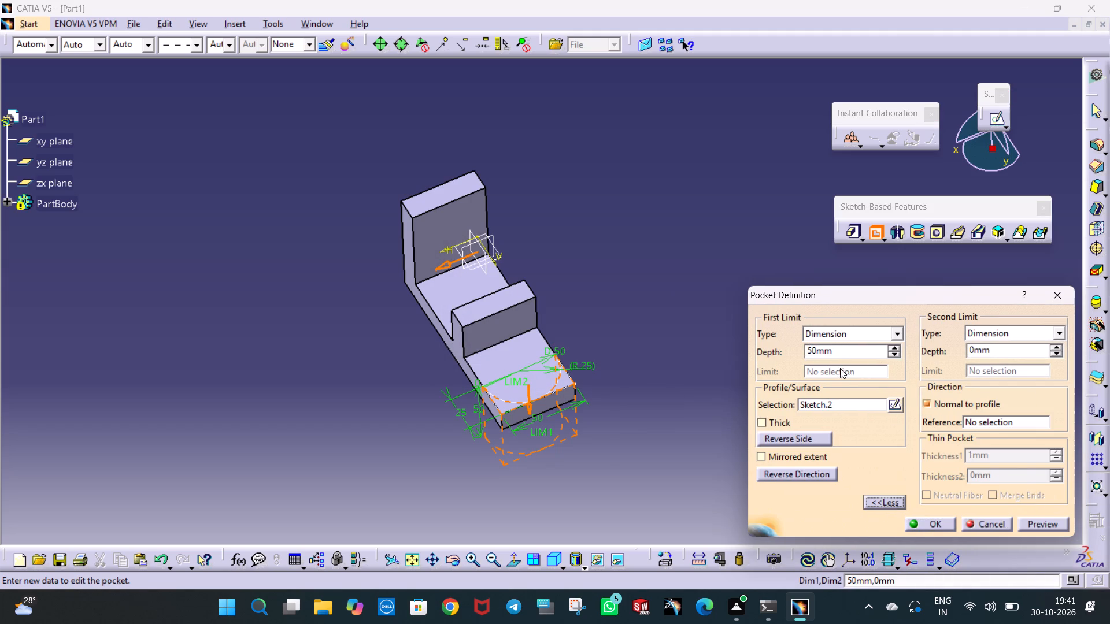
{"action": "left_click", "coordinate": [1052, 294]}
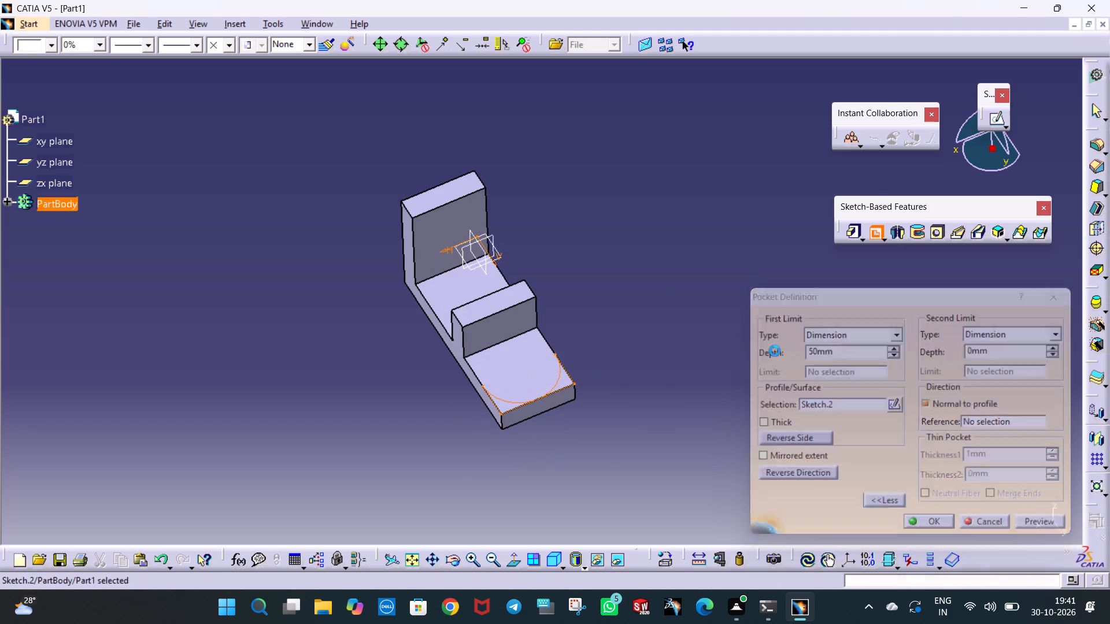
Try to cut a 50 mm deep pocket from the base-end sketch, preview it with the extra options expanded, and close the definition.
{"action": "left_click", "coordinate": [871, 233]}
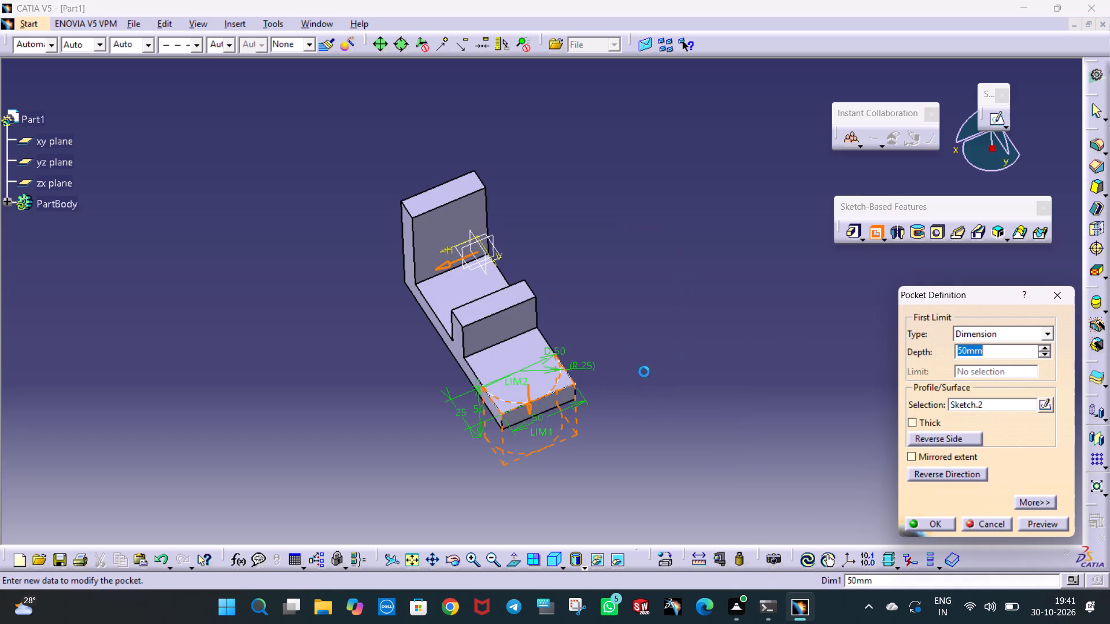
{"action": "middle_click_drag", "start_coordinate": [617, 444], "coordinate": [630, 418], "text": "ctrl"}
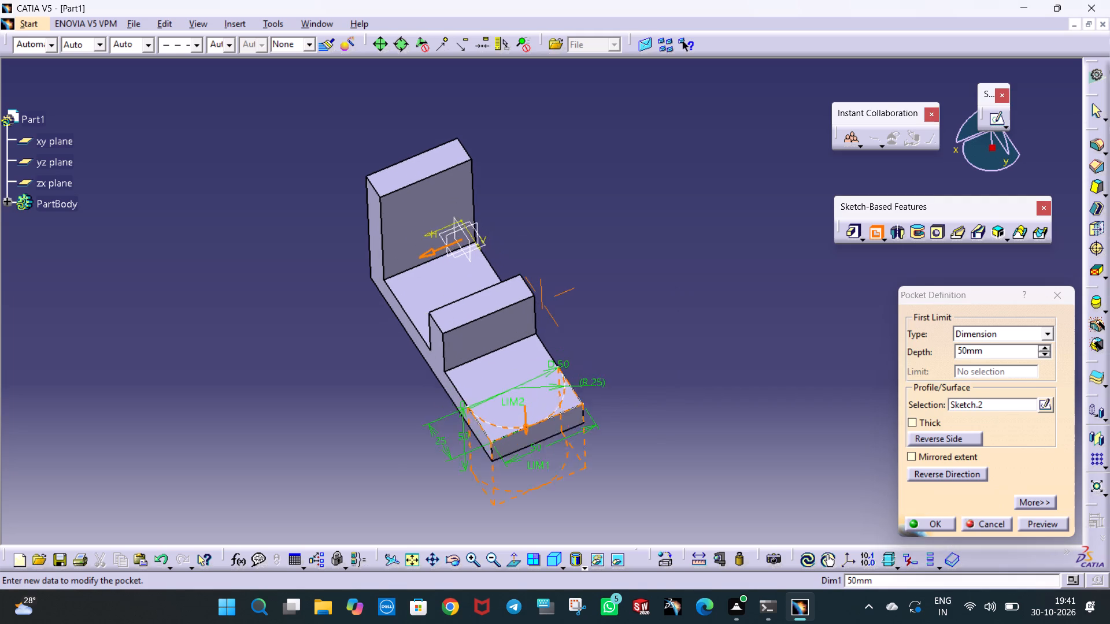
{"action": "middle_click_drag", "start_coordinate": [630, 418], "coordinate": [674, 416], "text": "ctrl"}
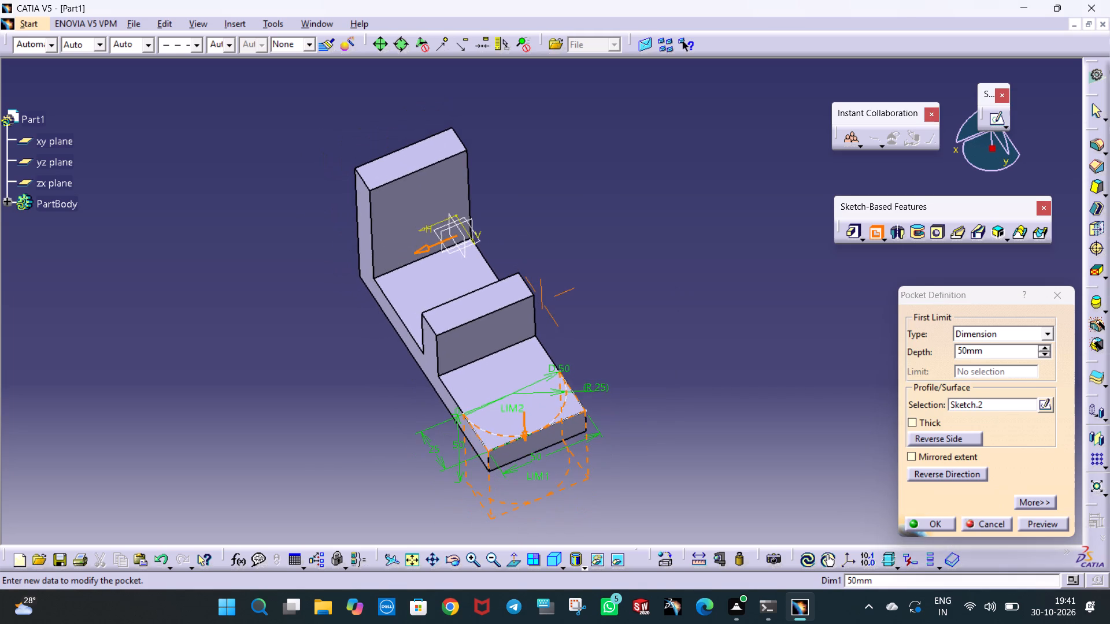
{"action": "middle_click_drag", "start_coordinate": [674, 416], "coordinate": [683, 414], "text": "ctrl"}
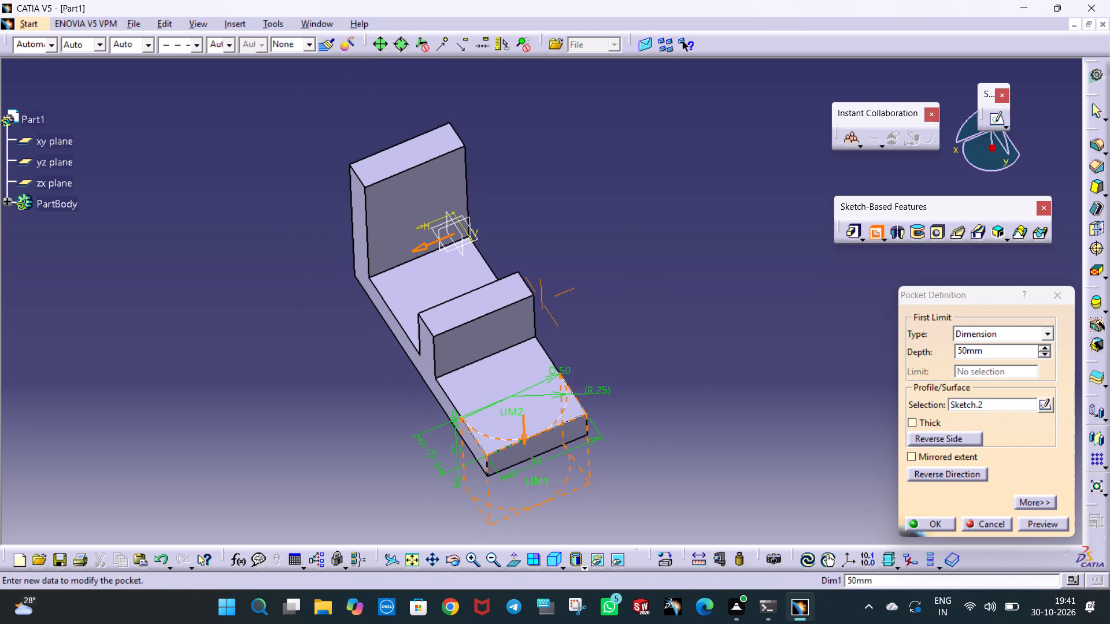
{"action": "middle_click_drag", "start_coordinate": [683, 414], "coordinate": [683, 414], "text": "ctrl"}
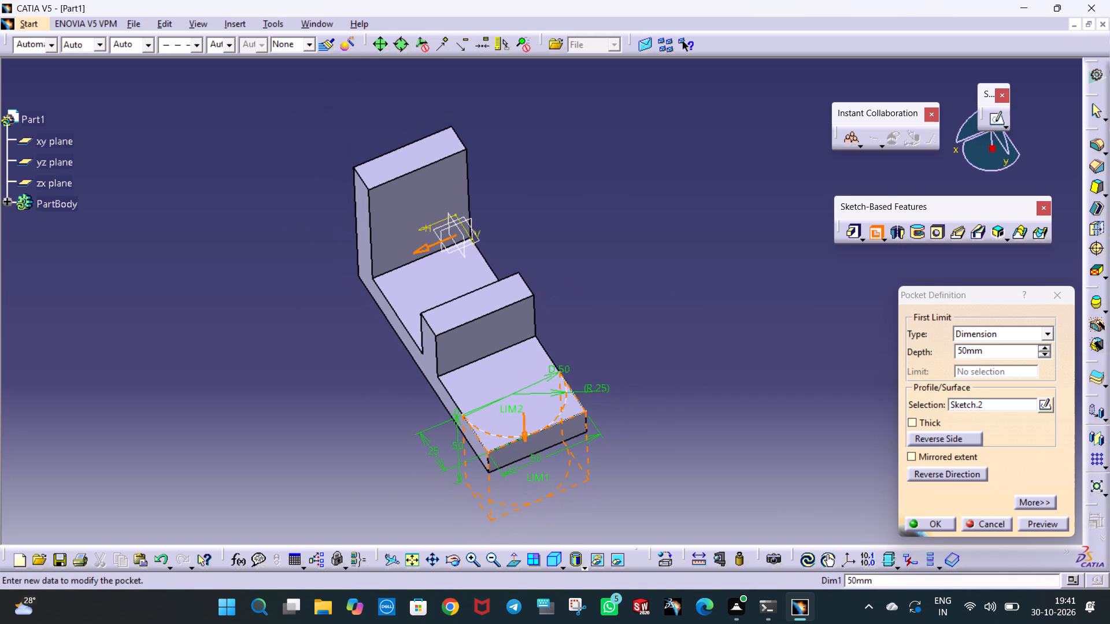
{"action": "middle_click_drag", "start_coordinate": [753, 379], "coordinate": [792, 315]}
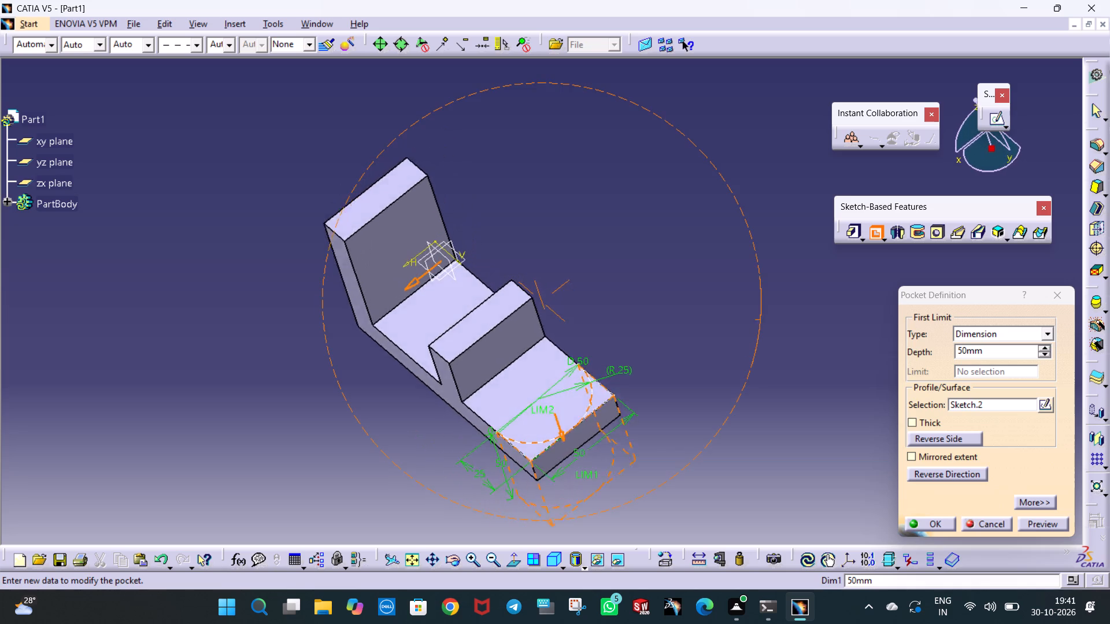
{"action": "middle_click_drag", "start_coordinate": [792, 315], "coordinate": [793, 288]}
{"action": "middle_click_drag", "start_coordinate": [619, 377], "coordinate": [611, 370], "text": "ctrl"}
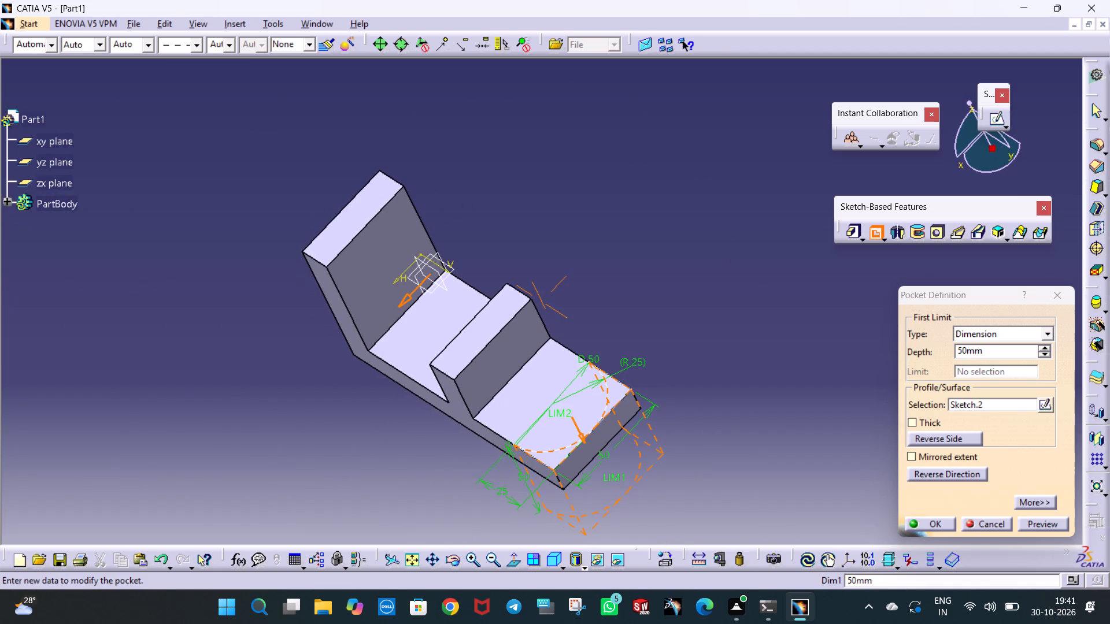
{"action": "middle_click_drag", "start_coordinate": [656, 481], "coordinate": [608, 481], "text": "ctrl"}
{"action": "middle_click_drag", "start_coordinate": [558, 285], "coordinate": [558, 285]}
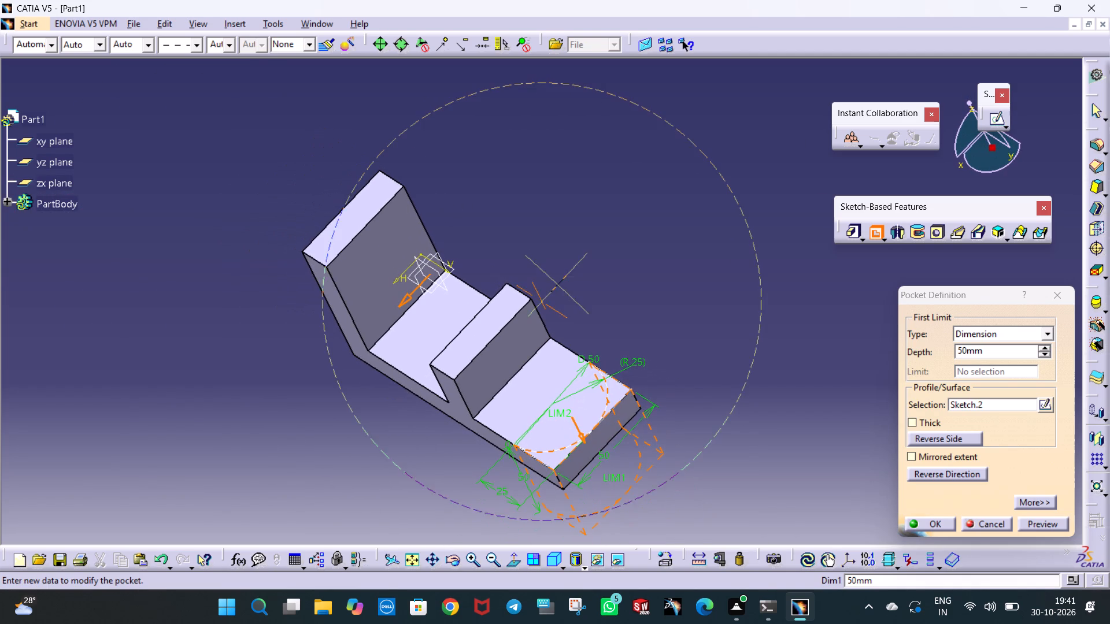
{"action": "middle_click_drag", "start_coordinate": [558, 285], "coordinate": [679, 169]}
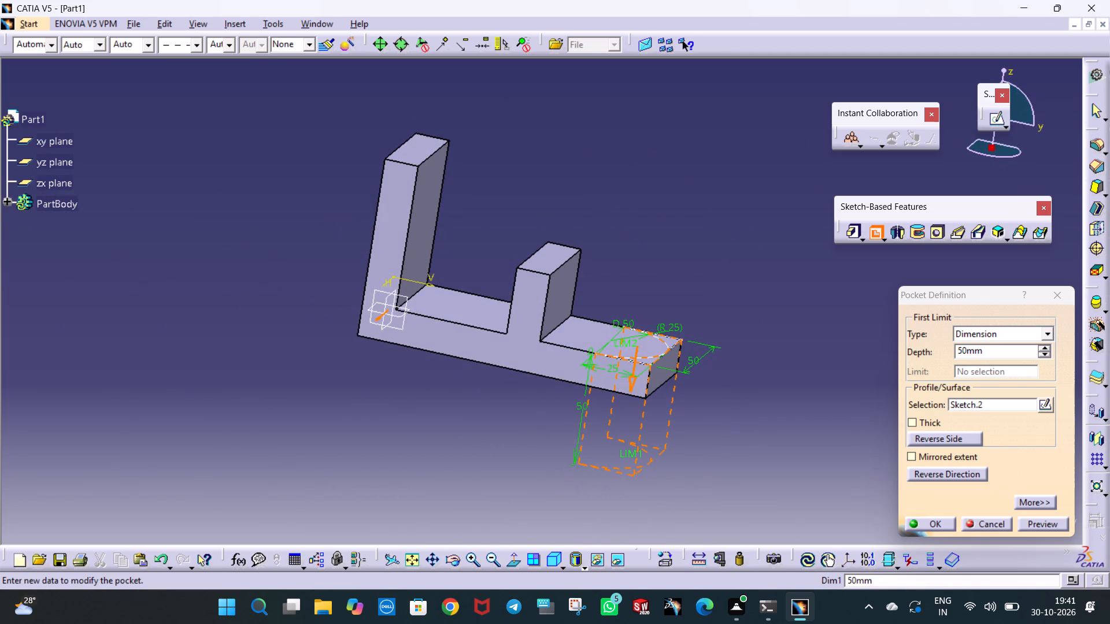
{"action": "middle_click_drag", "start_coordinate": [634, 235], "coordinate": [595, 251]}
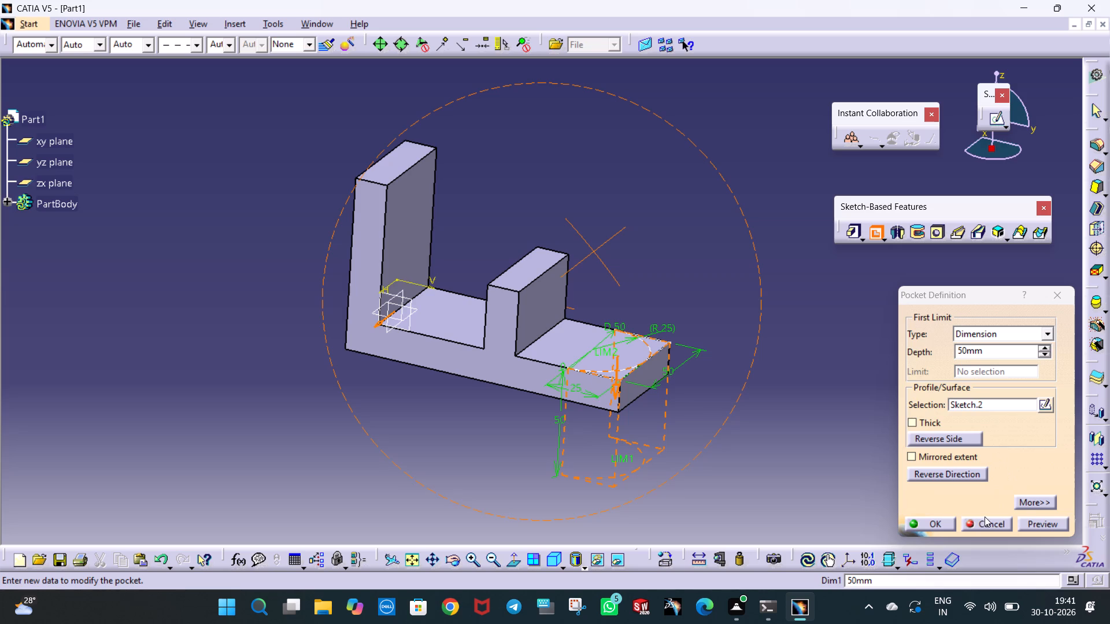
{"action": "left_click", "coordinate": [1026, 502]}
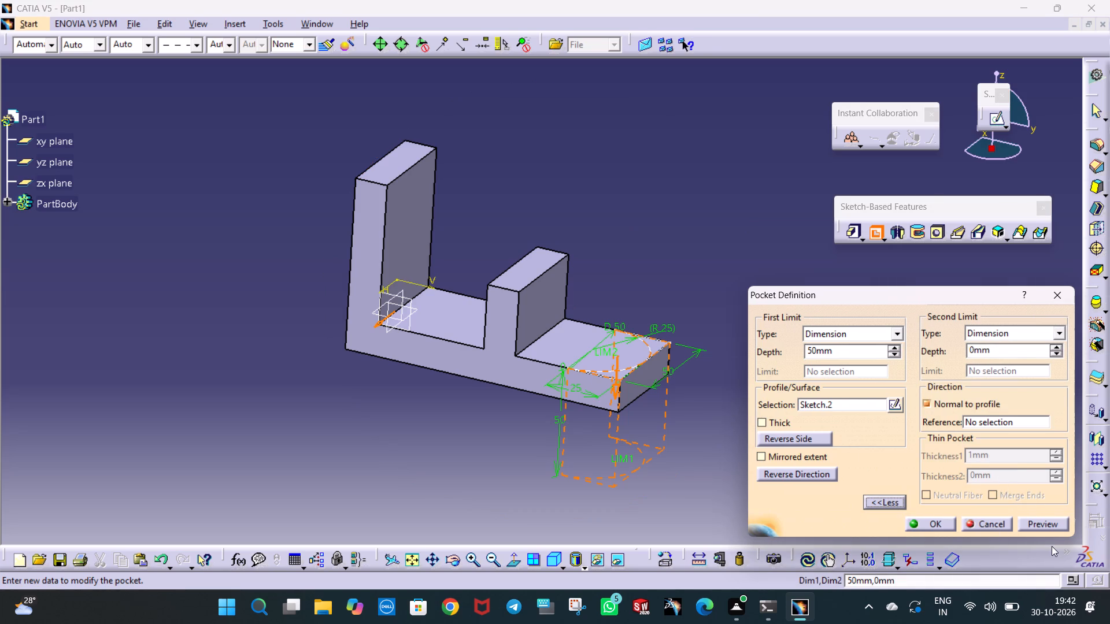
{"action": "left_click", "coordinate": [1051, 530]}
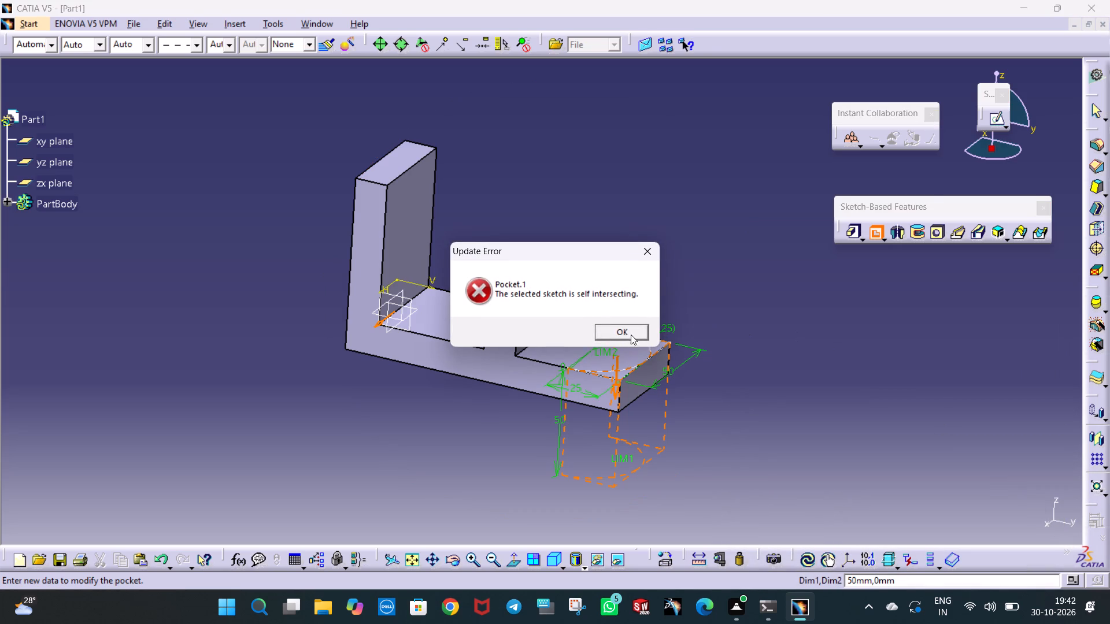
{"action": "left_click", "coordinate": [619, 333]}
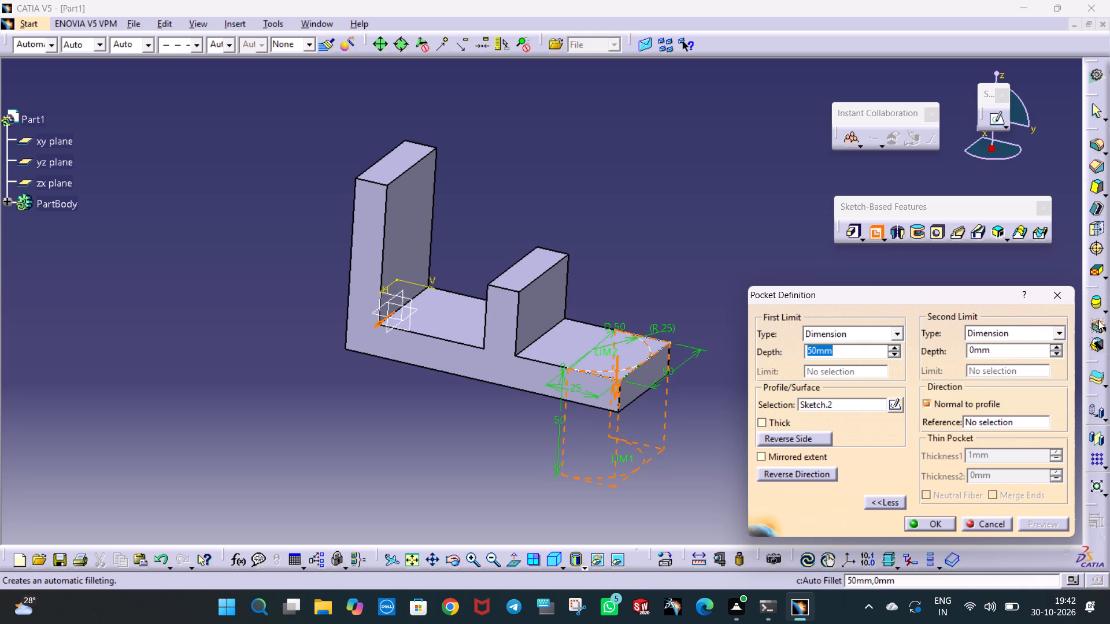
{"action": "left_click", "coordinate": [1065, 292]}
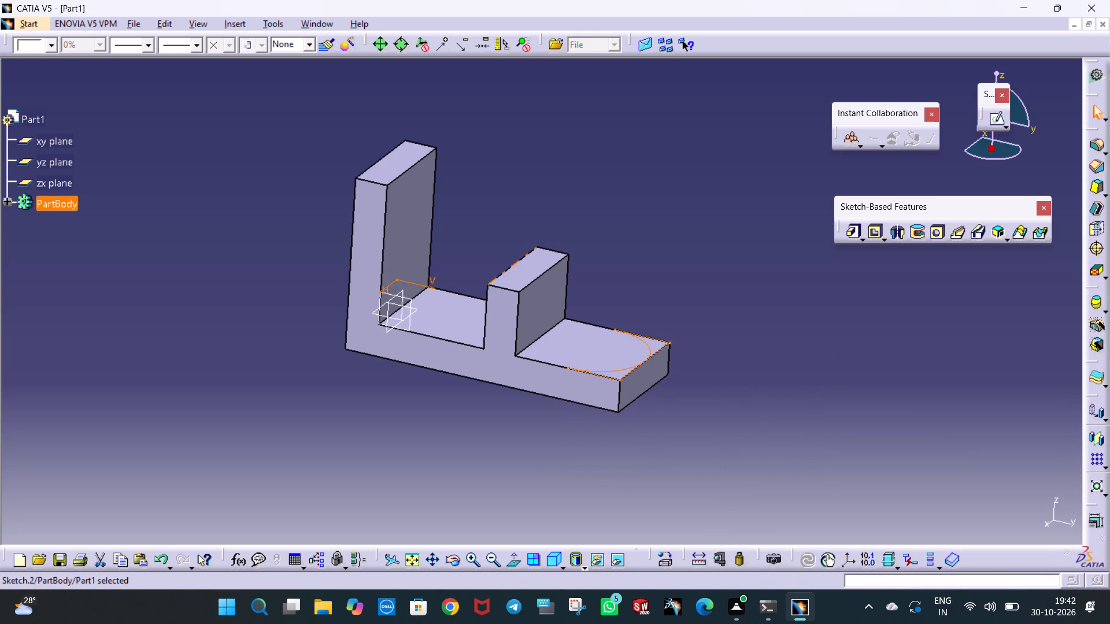
Reopen the base-end sketch for editing in the Sketcher workbench.
{"action": "left_click", "coordinate": [34, 27]}
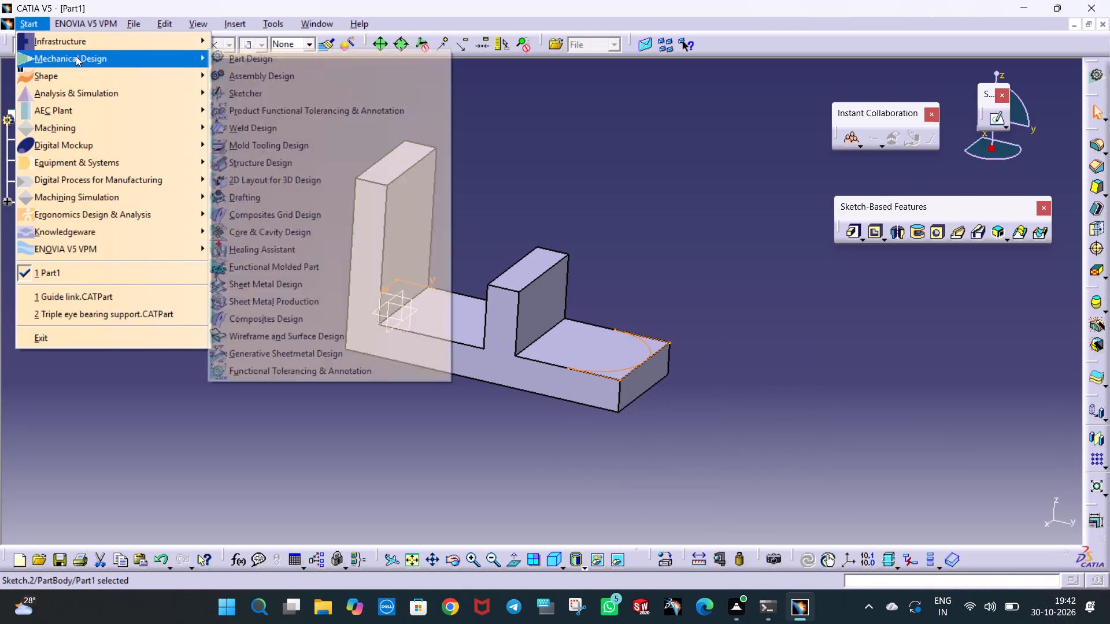
{"action": "left_click", "coordinate": [76, 56]}
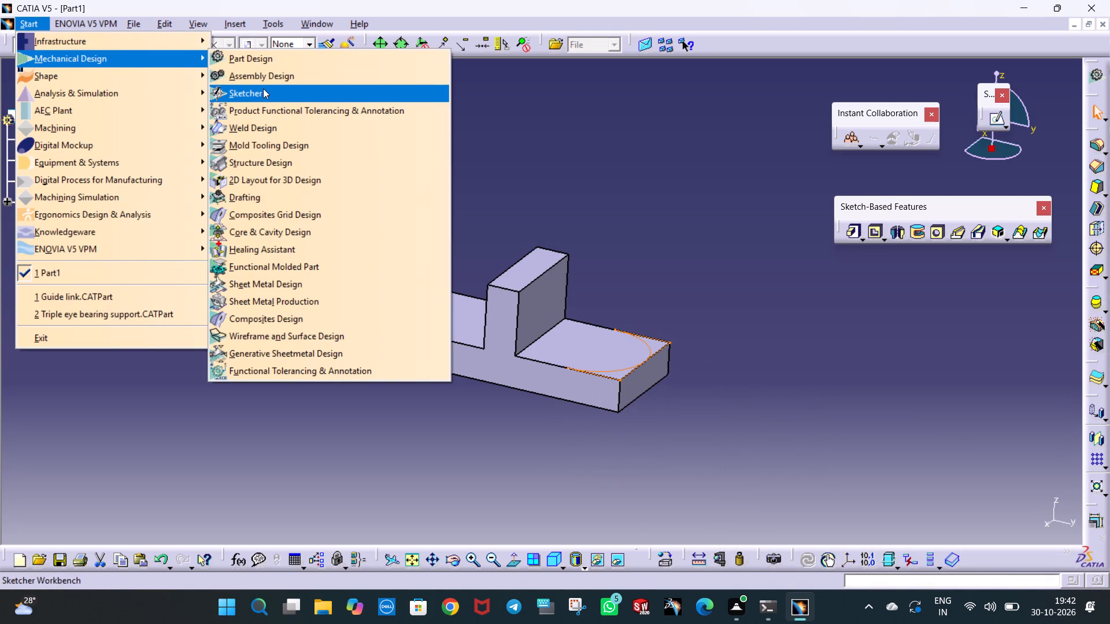
{"action": "left_click", "coordinate": [263, 88]}
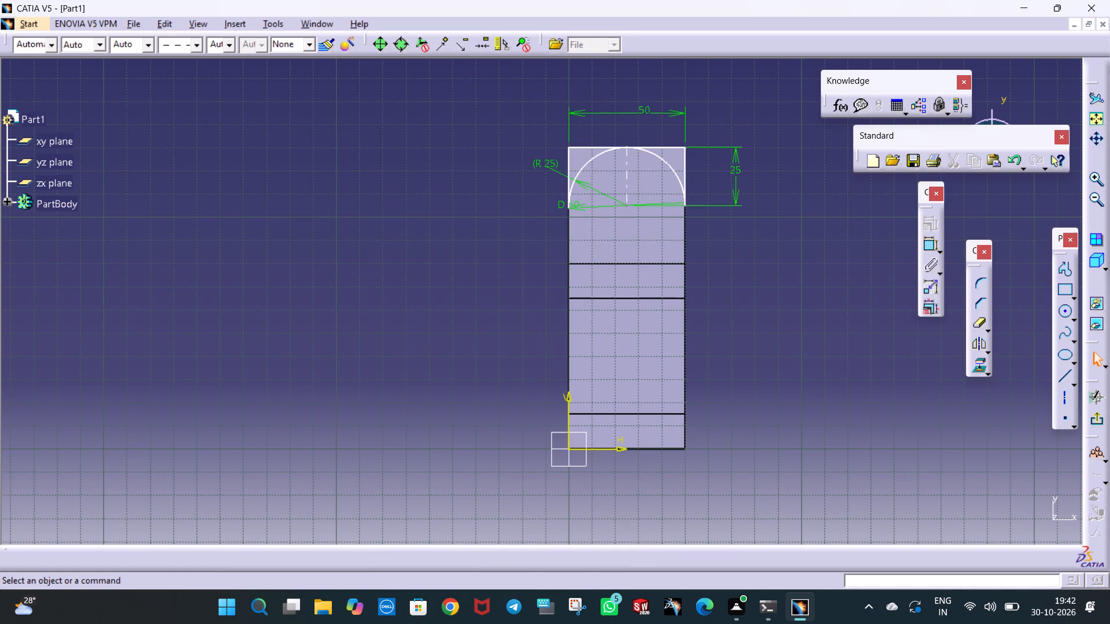
{"action": "left_click", "coordinate": [752, 273]}
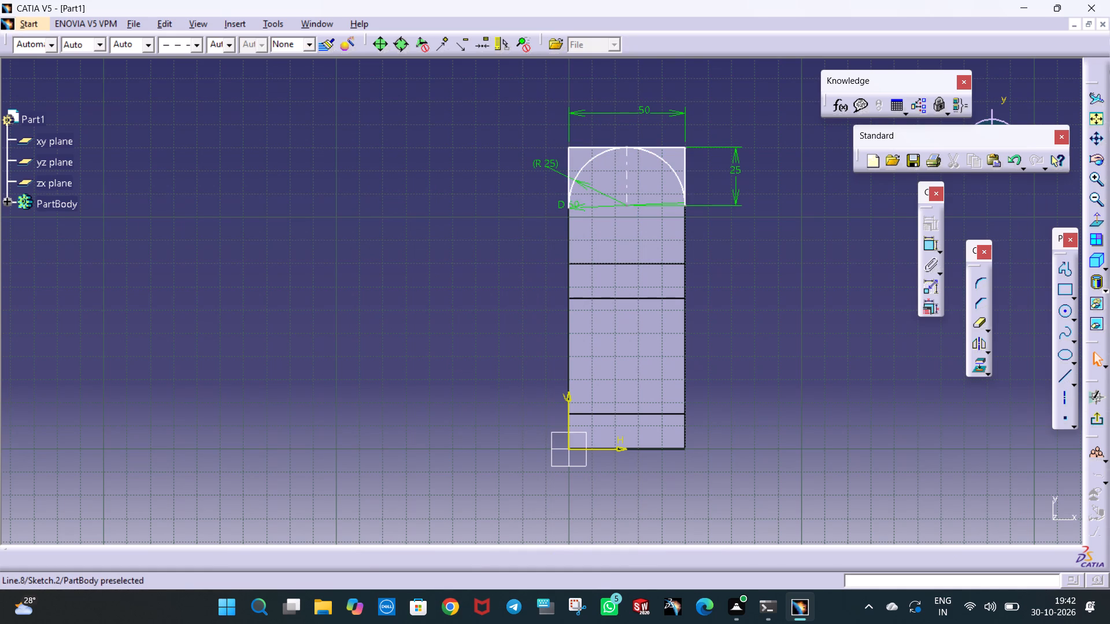
Quick Trim the base-end profile's half away from the origin: end-edge line, converting its length to a distance, arc half and side line.
{"action": "left_click", "coordinate": [981, 320]}
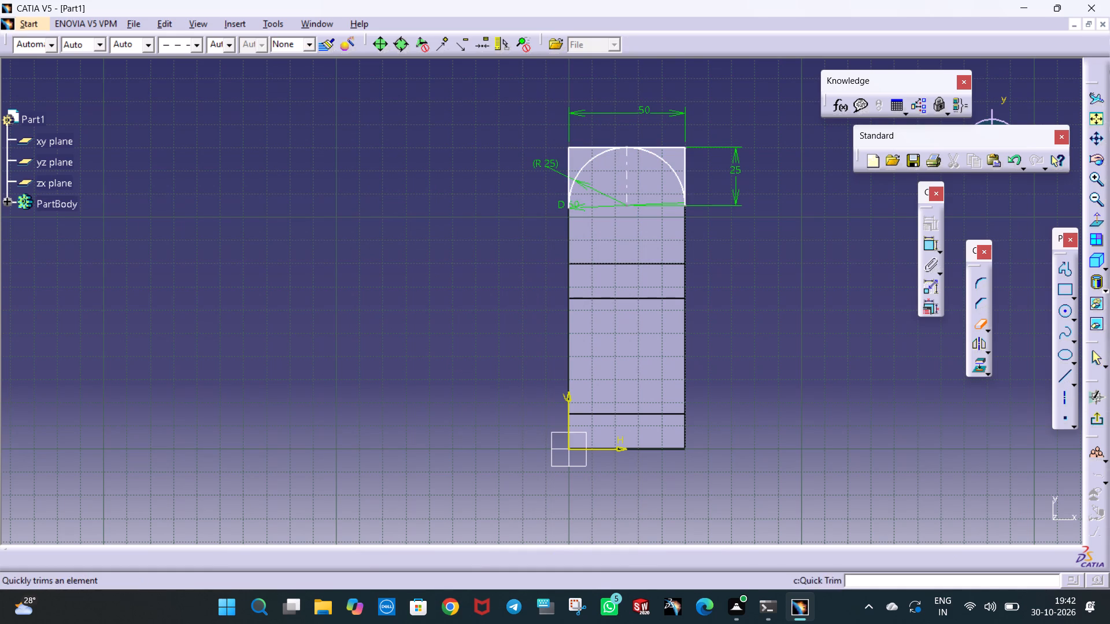
{"action": "left_click", "coordinate": [668, 146]}
{"action": "left_click", "coordinate": [668, 147]}
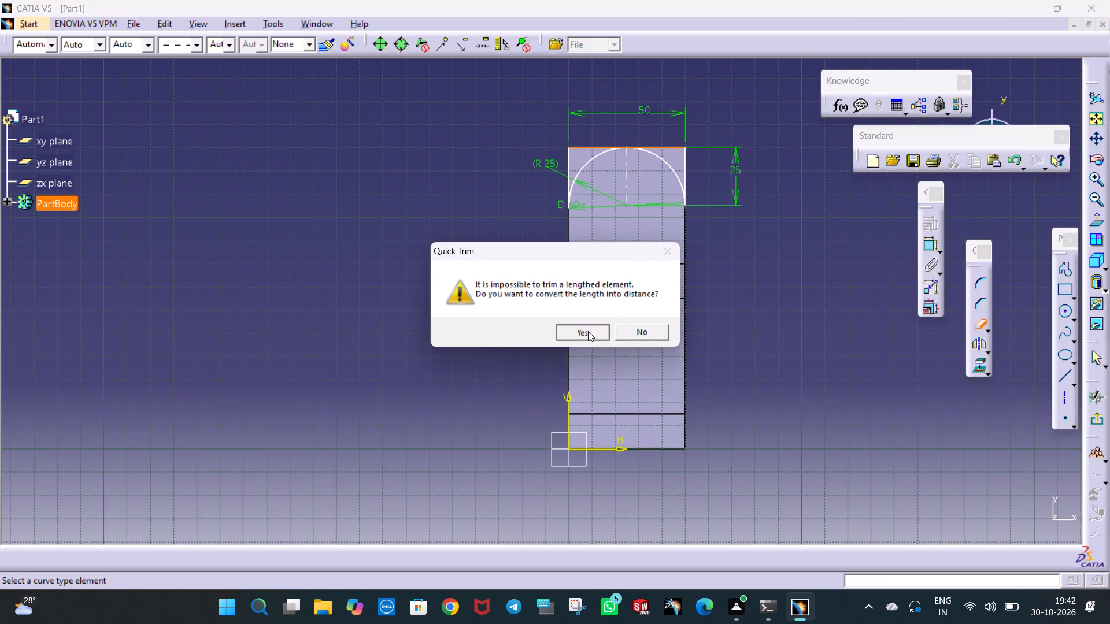
{"action": "left_click", "coordinate": [588, 331]}
{"action": "left_click", "coordinate": [781, 294]}
{"action": "left_click", "coordinate": [977, 328]}
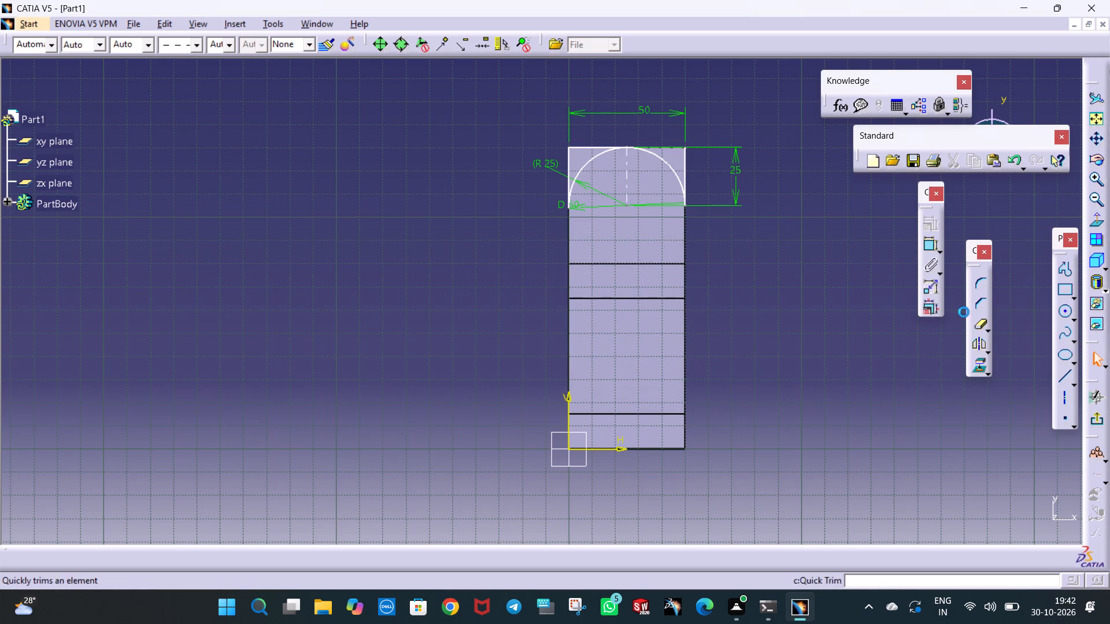
{"action": "left_click", "coordinate": [672, 165]}
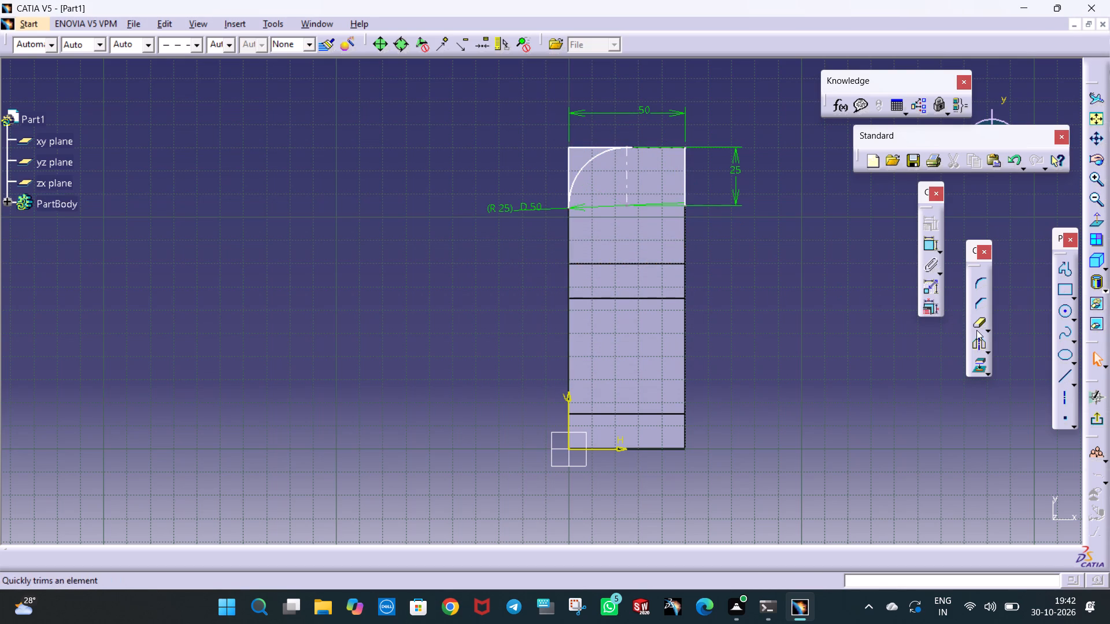
{"action": "left_click", "coordinate": [977, 328]}
{"action": "left_click", "coordinate": [684, 175]}
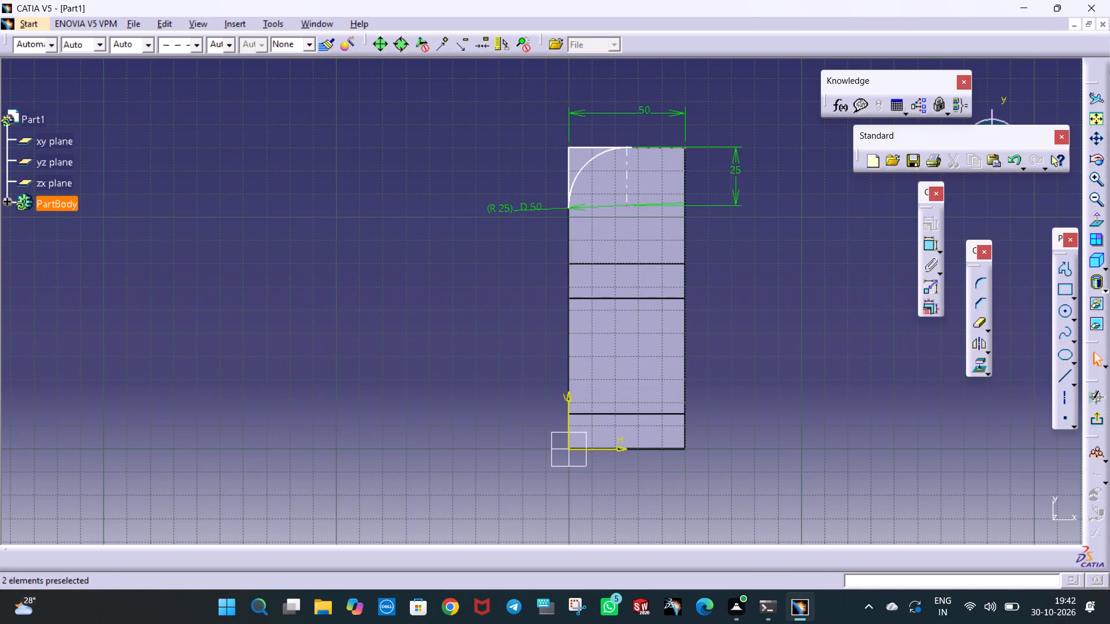
{"action": "left_click", "coordinate": [762, 299]}
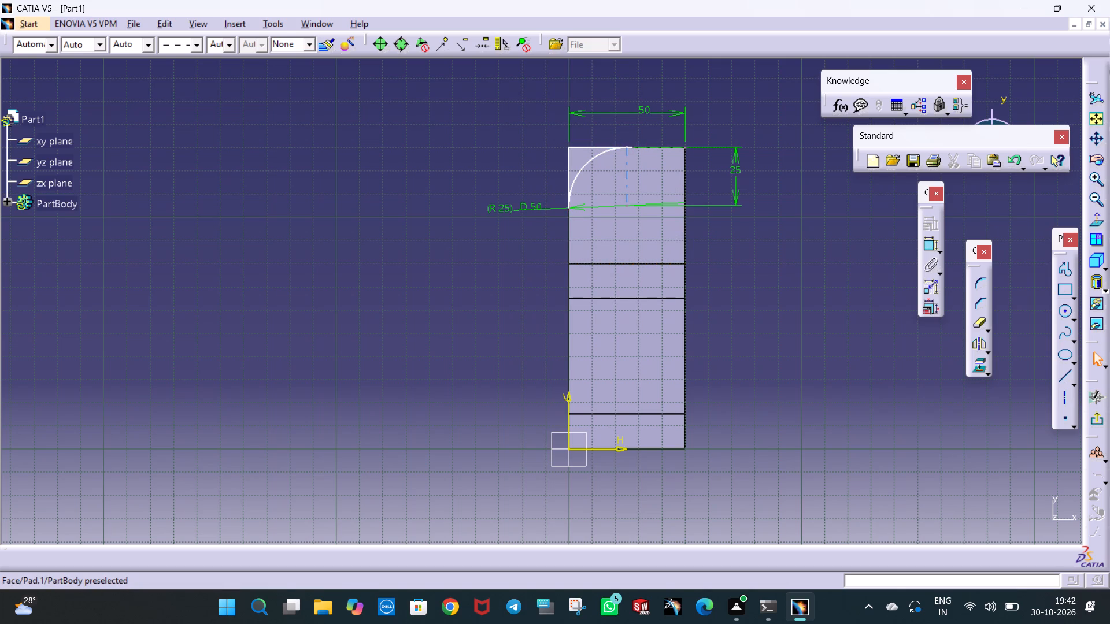
Delete the 50 mm width dimension, the leftover end-edge line and the leftover arc from the base-end sketch.
{"action": "middle_click_drag", "start_coordinate": [637, 135], "coordinate": [637, 122], "text": "ctrl"}
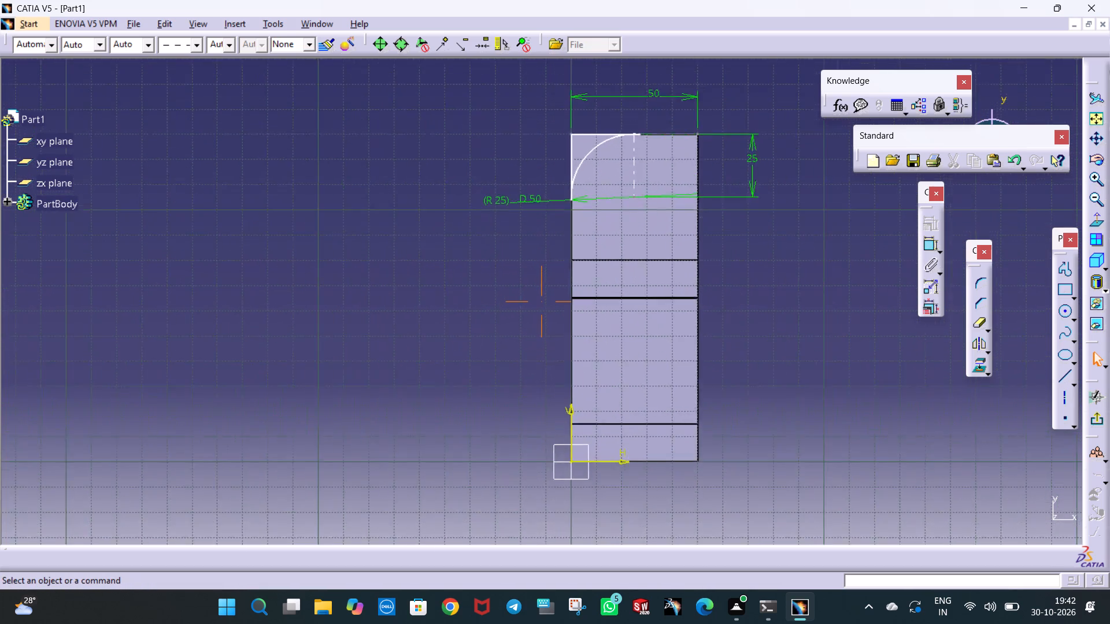
{"action": "middle_click_drag", "start_coordinate": [637, 122], "coordinate": [644, 98], "text": "ctrl"}
{"action": "middle_click_drag", "start_coordinate": [715, 76], "coordinate": [690, 118], "text": "ctrl"}
{"action": "middle_click_drag", "start_coordinate": [652, 124], "coordinate": [642, 150], "text": "ctrl"}
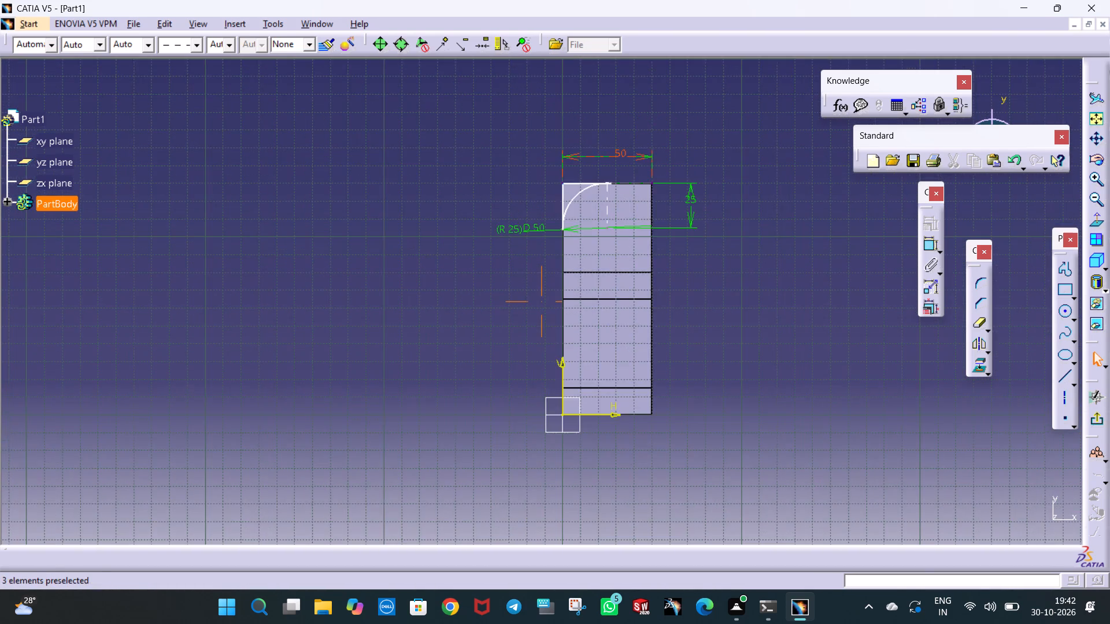
{"action": "middle_click_drag", "start_coordinate": [642, 150], "coordinate": [672, 94], "text": "ctrl"}
{"action": "left_click", "coordinate": [674, 64]}
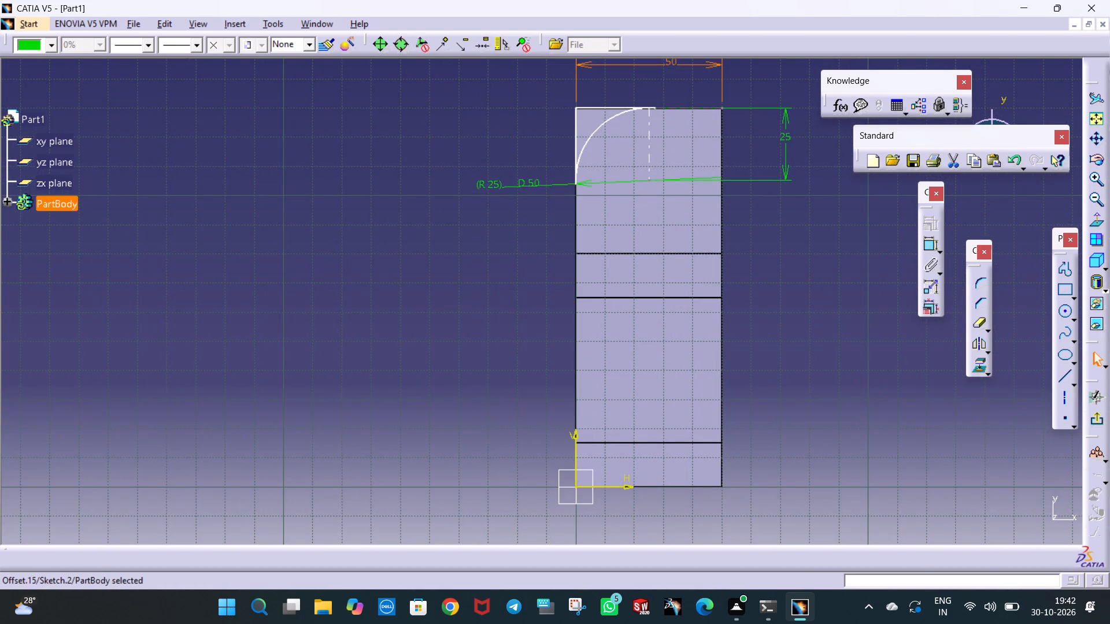
{"action": "key", "text": "Delete"}
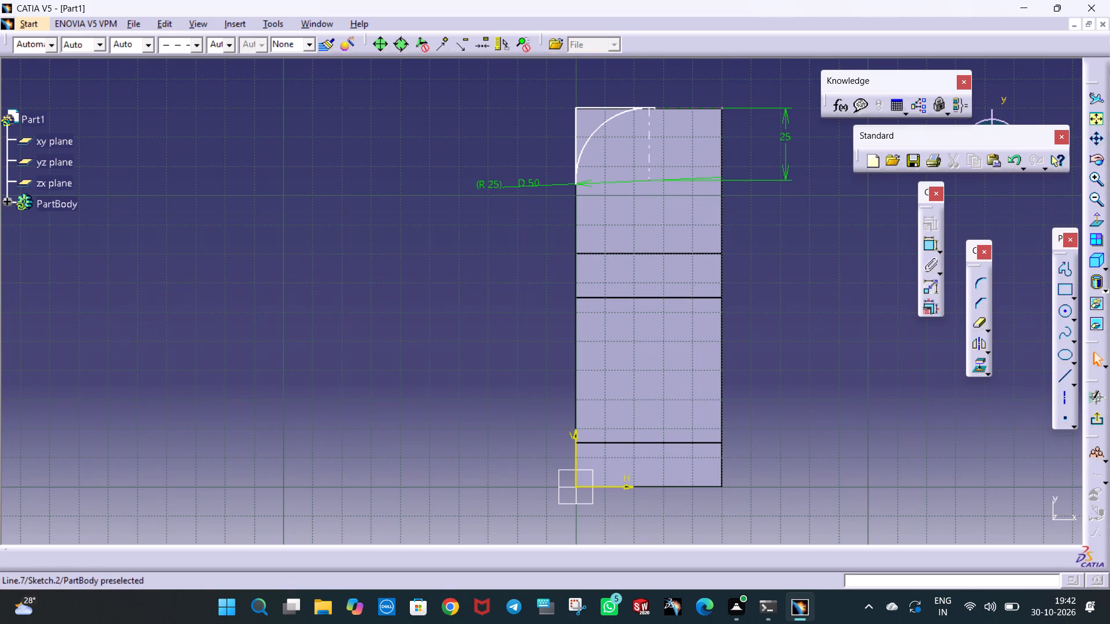
{"action": "left_click", "coordinate": [595, 107]}
{"action": "key", "text": "Delete"}
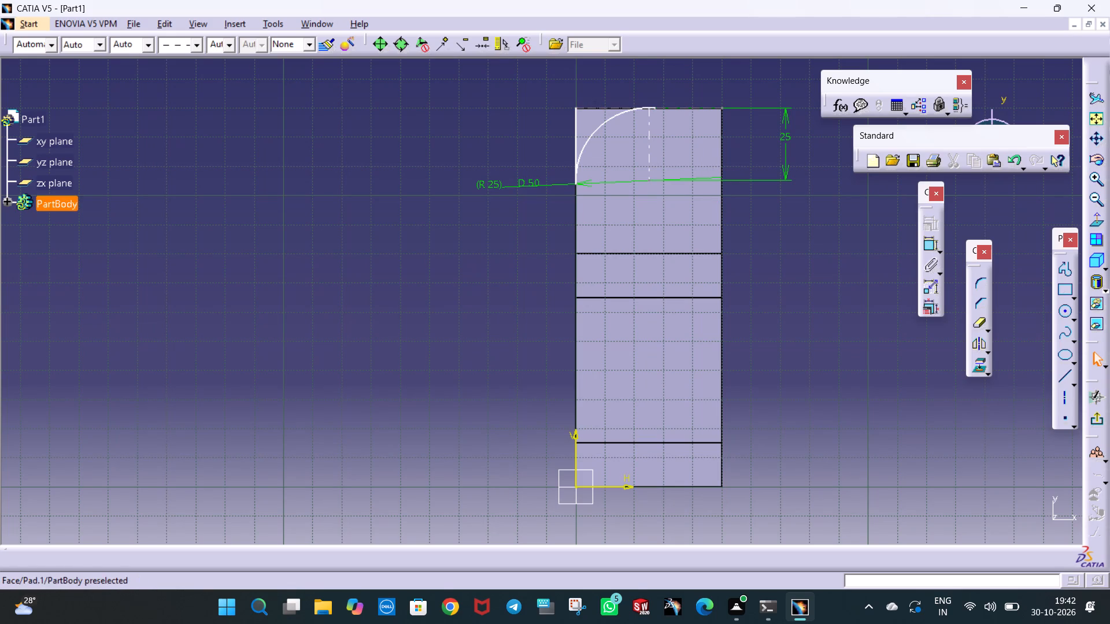
{"action": "left_click", "coordinate": [621, 113]}
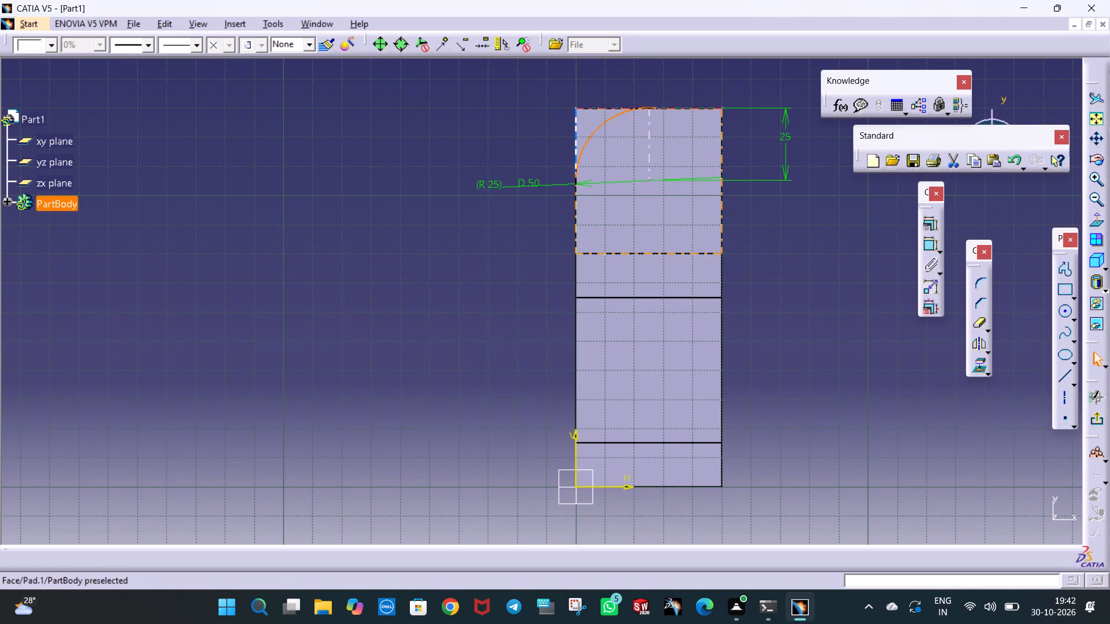
{"action": "left_click", "coordinate": [617, 113]}
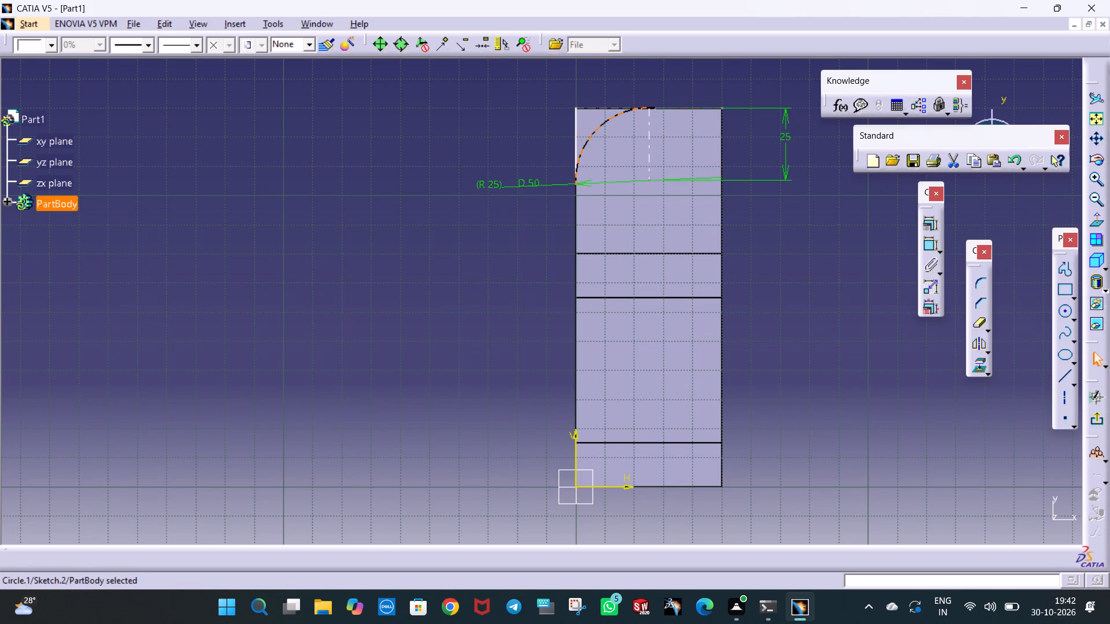
{"action": "key", "text": "Delete"}
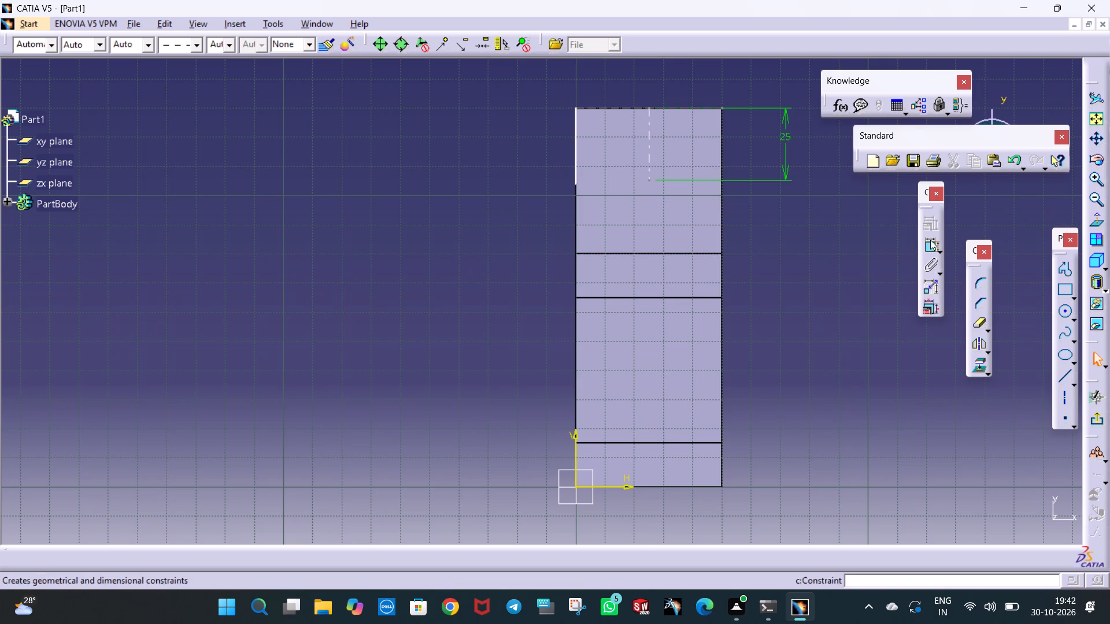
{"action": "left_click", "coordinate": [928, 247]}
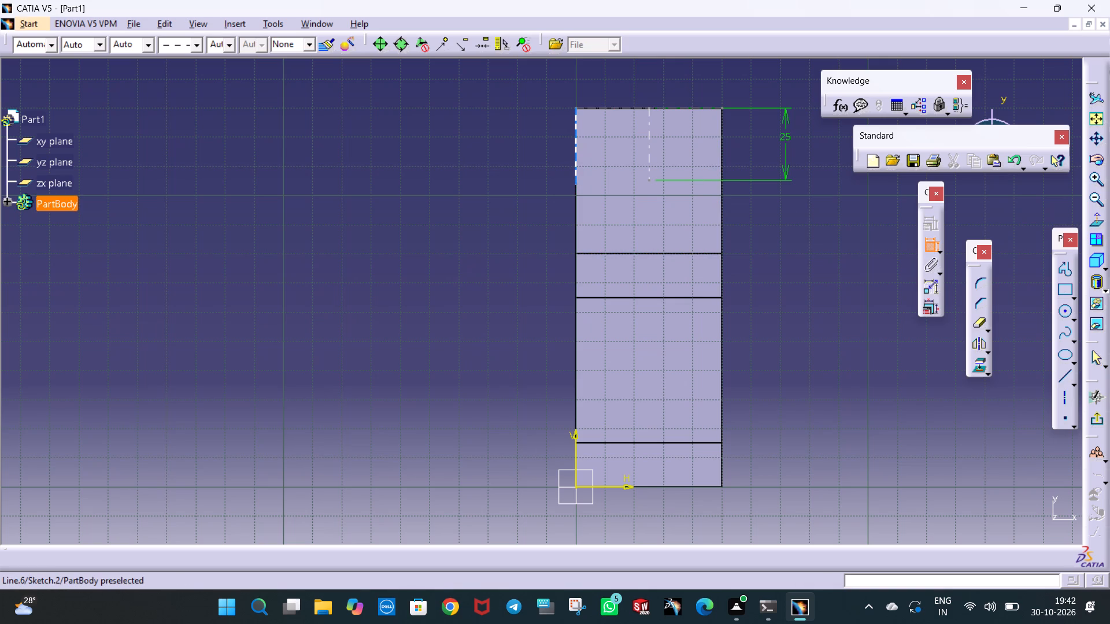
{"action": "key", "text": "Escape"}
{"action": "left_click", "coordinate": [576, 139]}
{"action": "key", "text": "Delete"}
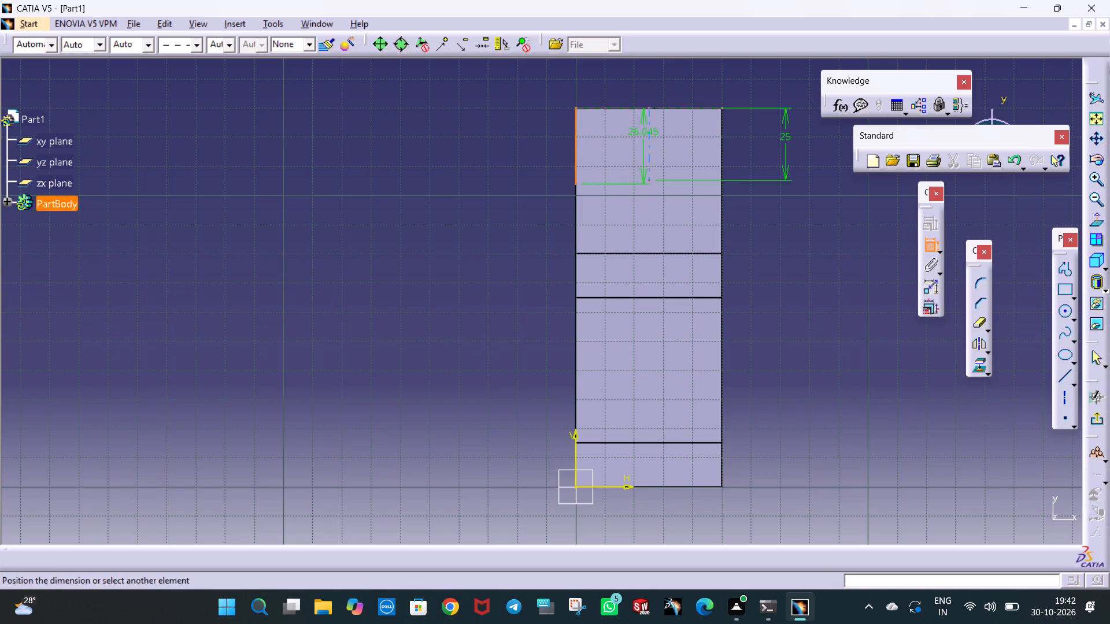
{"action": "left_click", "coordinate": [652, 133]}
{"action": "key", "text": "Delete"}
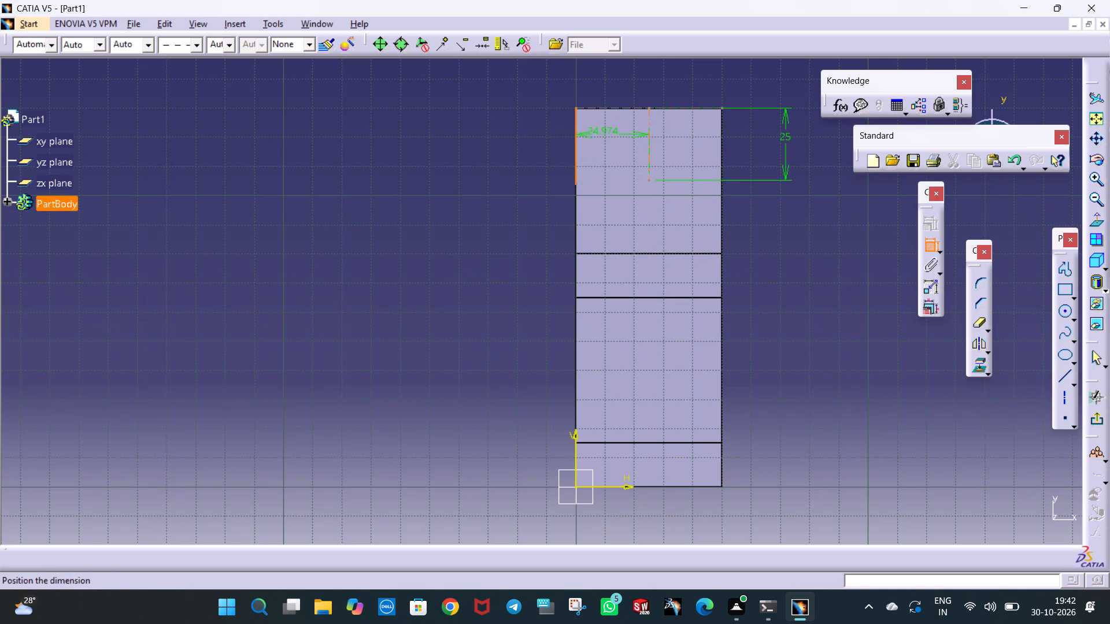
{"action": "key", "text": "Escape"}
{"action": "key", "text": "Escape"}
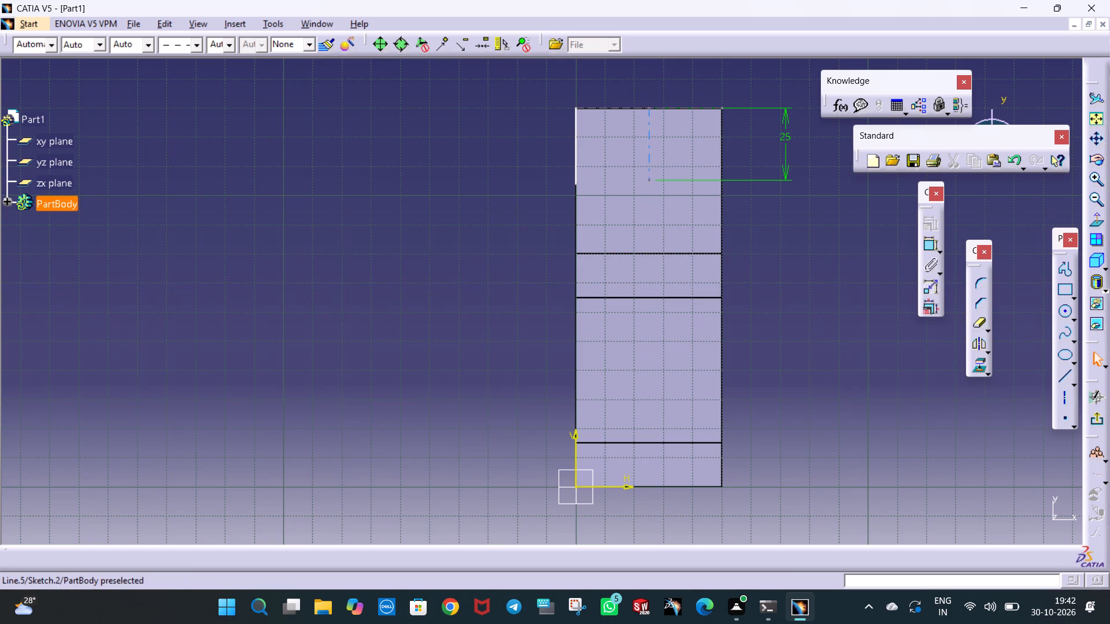
Delete the centre line, the remaining side line and the dashed end-edge line from the base-end sketch.
{"action": "left_click", "coordinate": [649, 149]}
{"action": "key", "text": "Delete"}
{"action": "left_click", "coordinate": [573, 154]}
{"action": "key", "text": "Delete"}
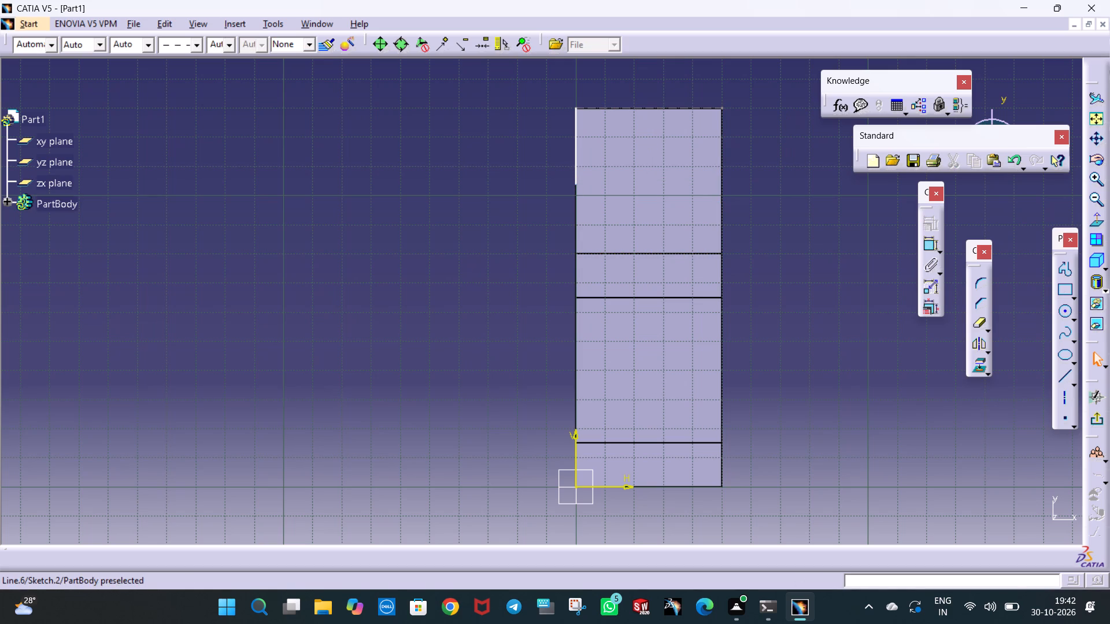
{"action": "left_click", "coordinate": [577, 150]}
{"action": "key", "text": "Delete"}
{"action": "left_click", "coordinate": [613, 107]}
{"action": "key", "text": "Delete"}
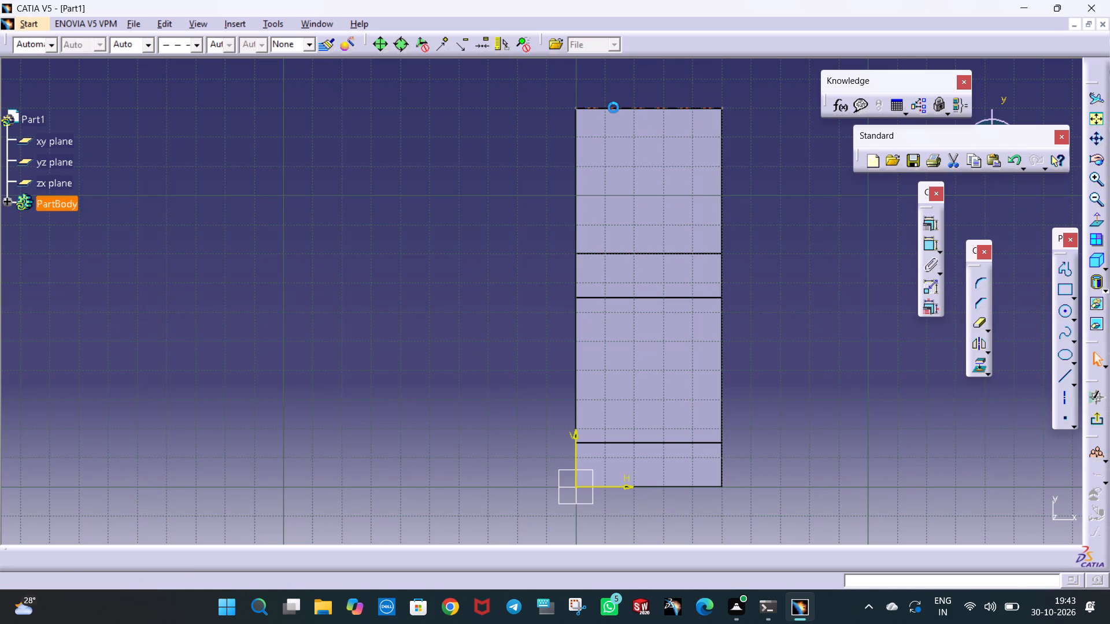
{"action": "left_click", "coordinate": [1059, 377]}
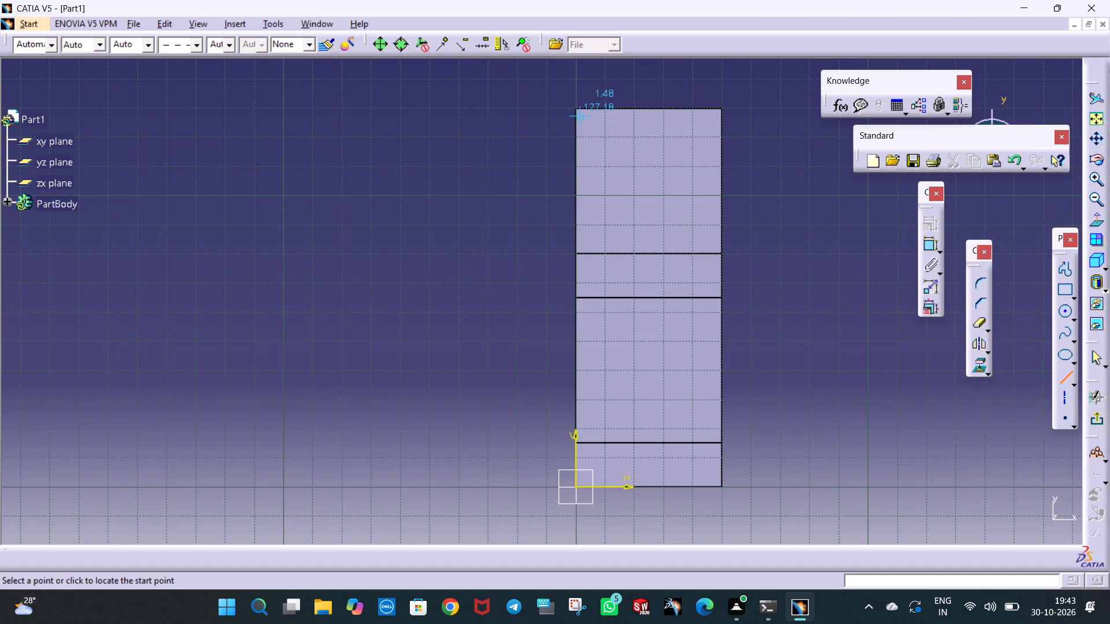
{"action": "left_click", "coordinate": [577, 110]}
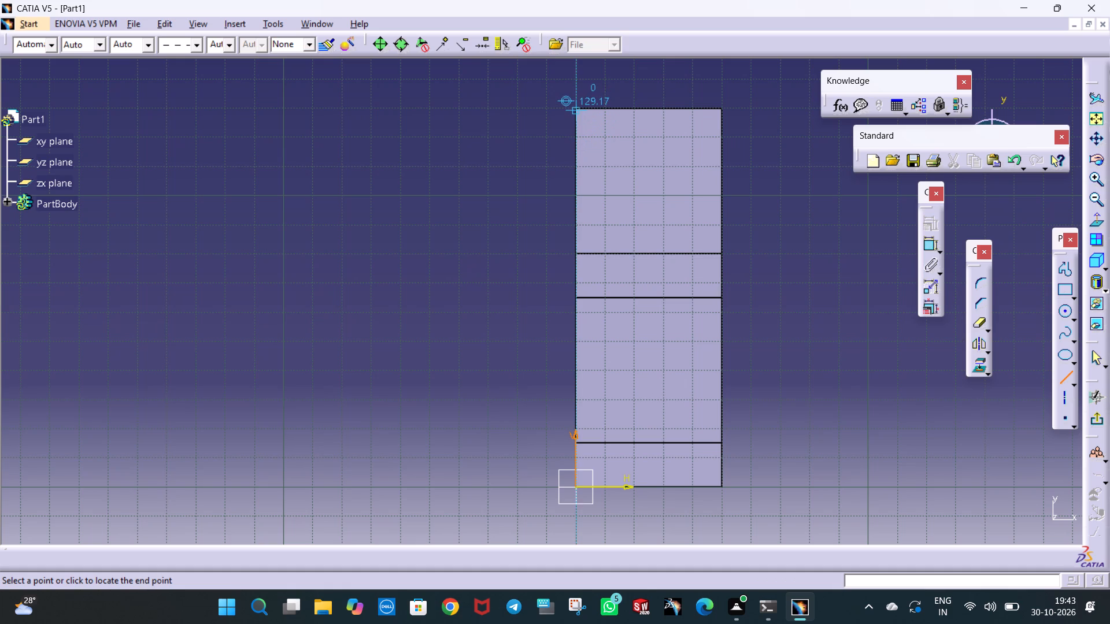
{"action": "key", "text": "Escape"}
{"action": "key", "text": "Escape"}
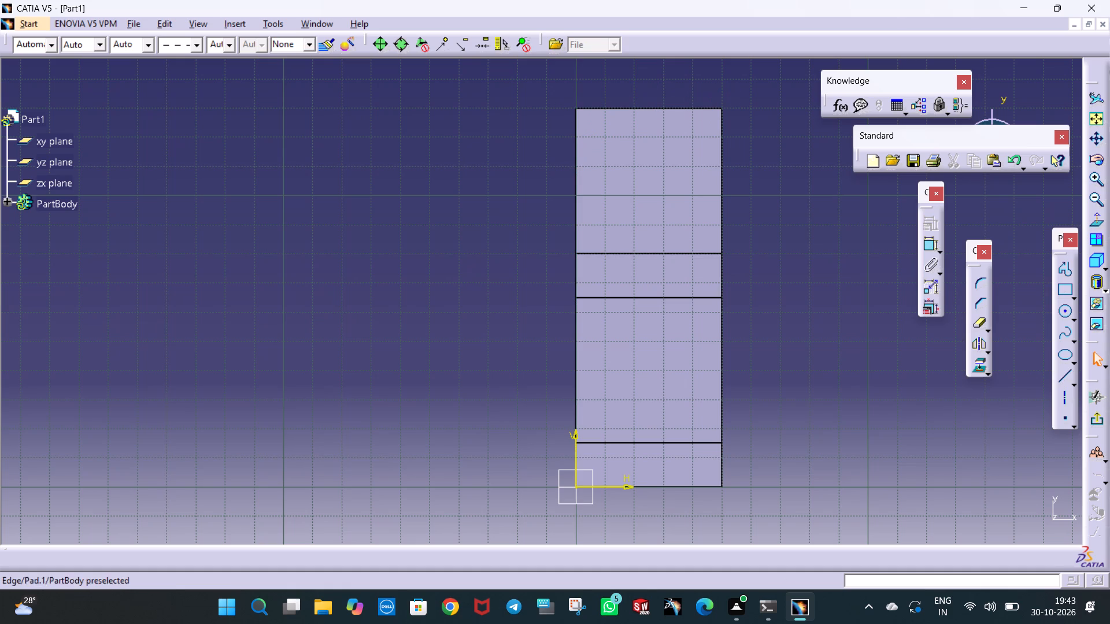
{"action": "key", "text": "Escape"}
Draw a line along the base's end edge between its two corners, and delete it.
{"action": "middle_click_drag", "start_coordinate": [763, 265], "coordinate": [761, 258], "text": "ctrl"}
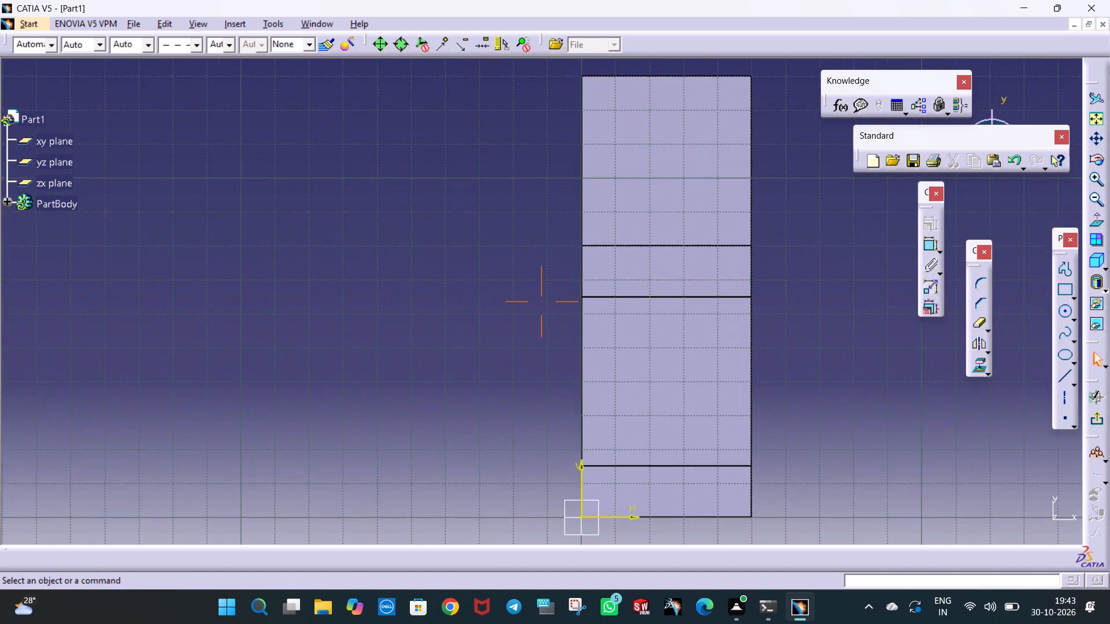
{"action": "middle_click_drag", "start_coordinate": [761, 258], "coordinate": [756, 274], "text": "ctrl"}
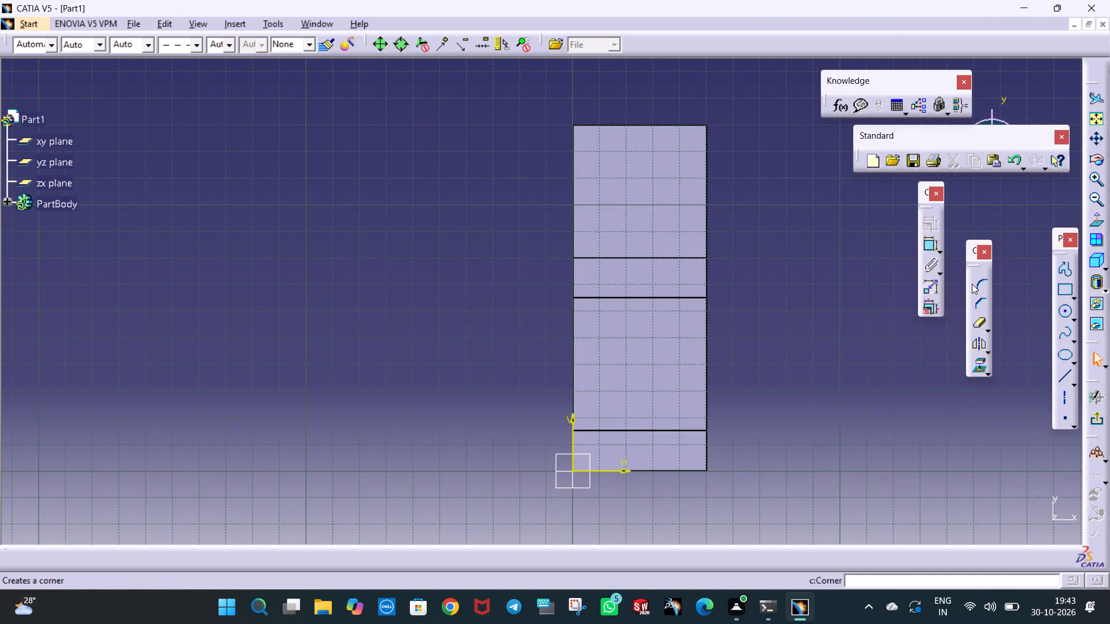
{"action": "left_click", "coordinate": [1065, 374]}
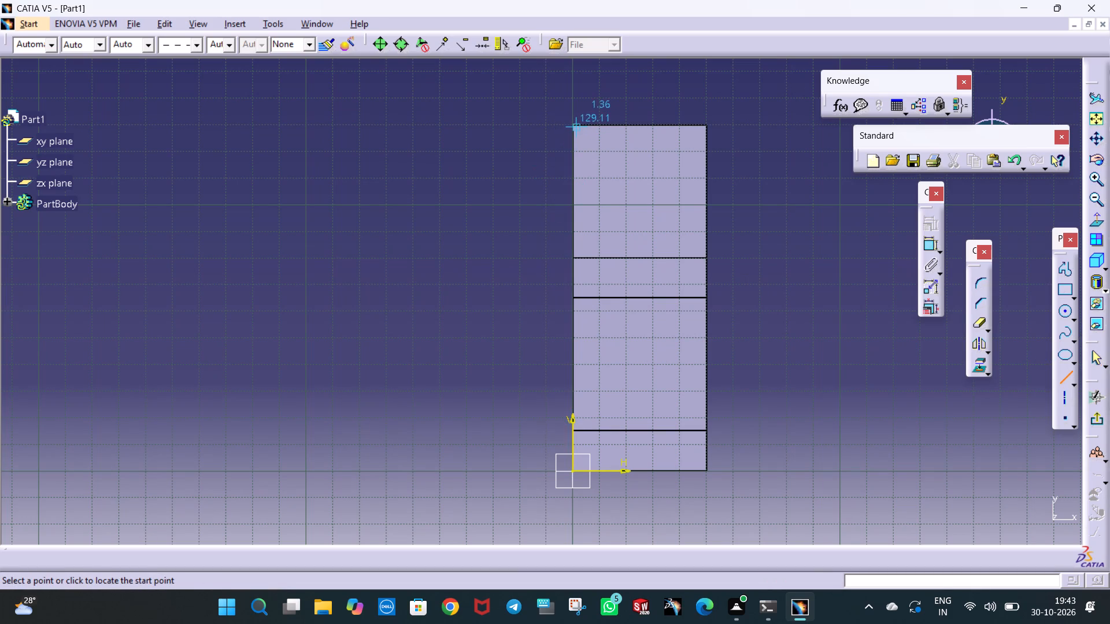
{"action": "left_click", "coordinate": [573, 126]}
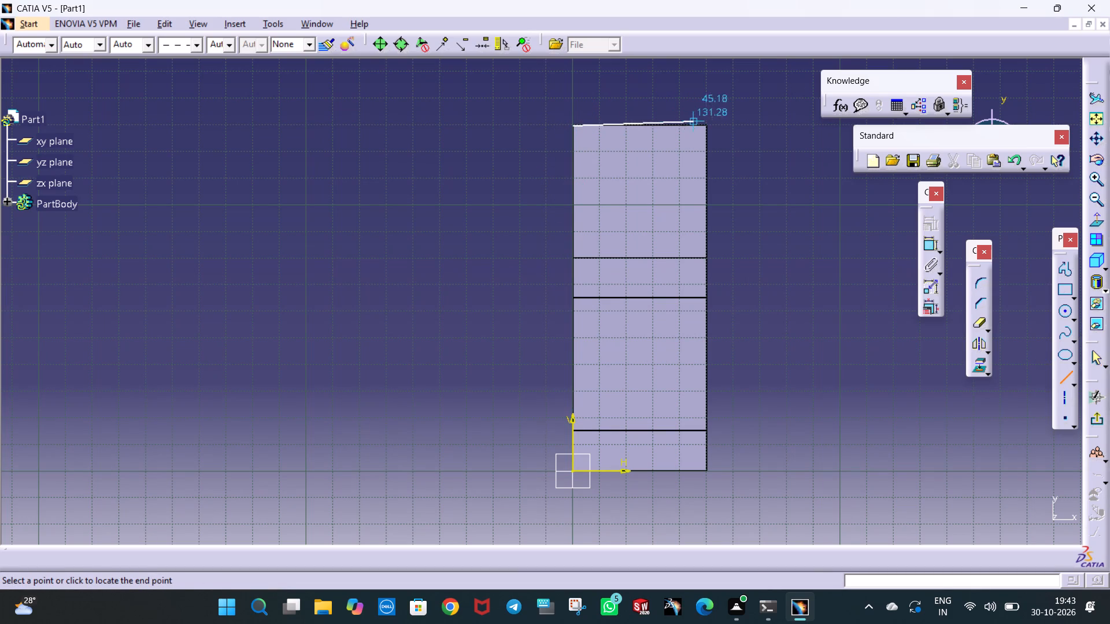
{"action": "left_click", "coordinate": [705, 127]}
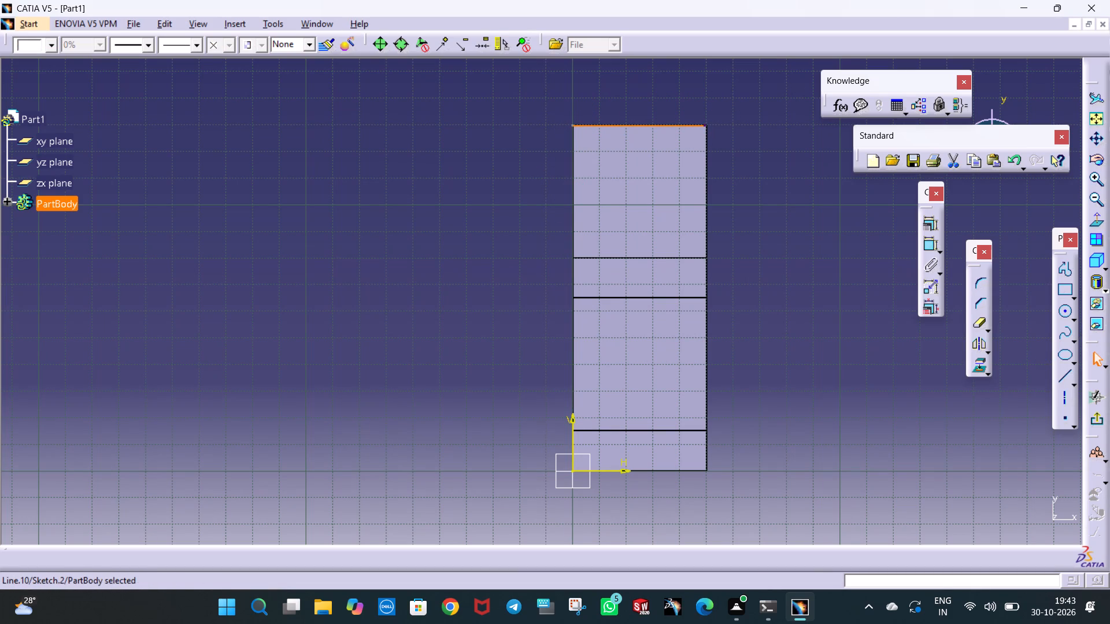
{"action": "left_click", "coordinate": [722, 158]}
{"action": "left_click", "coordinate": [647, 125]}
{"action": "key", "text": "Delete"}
Draw a horizontal line along the base's end edge, starting on the vertical axis, and dimension its length to 50 mm.
{"action": "left_click", "coordinate": [1059, 378]}
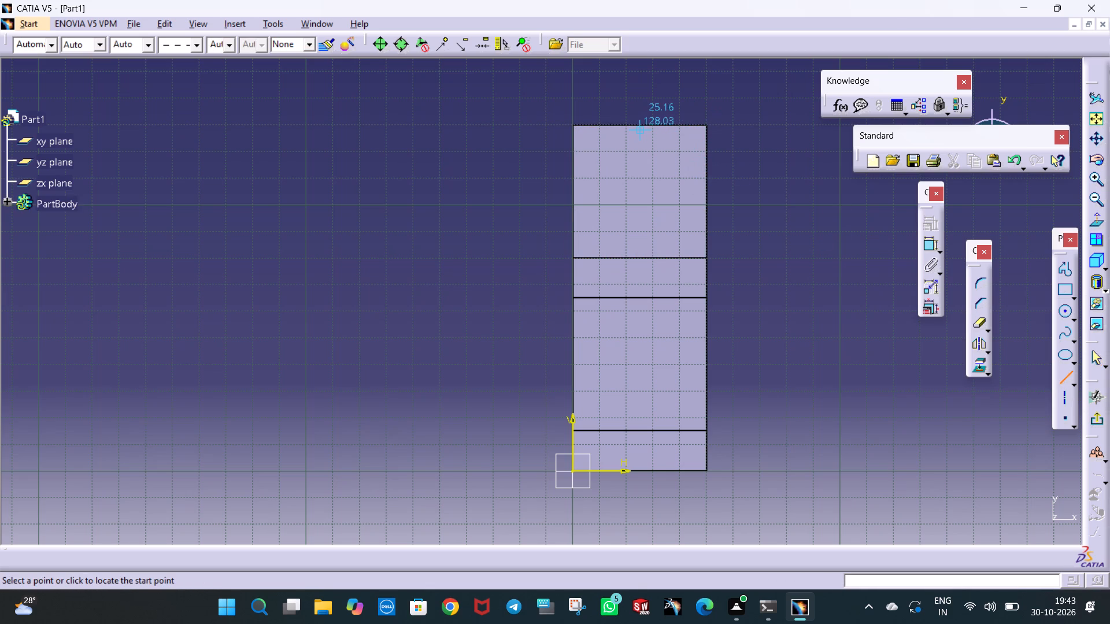
{"action": "left_click", "coordinate": [574, 127]}
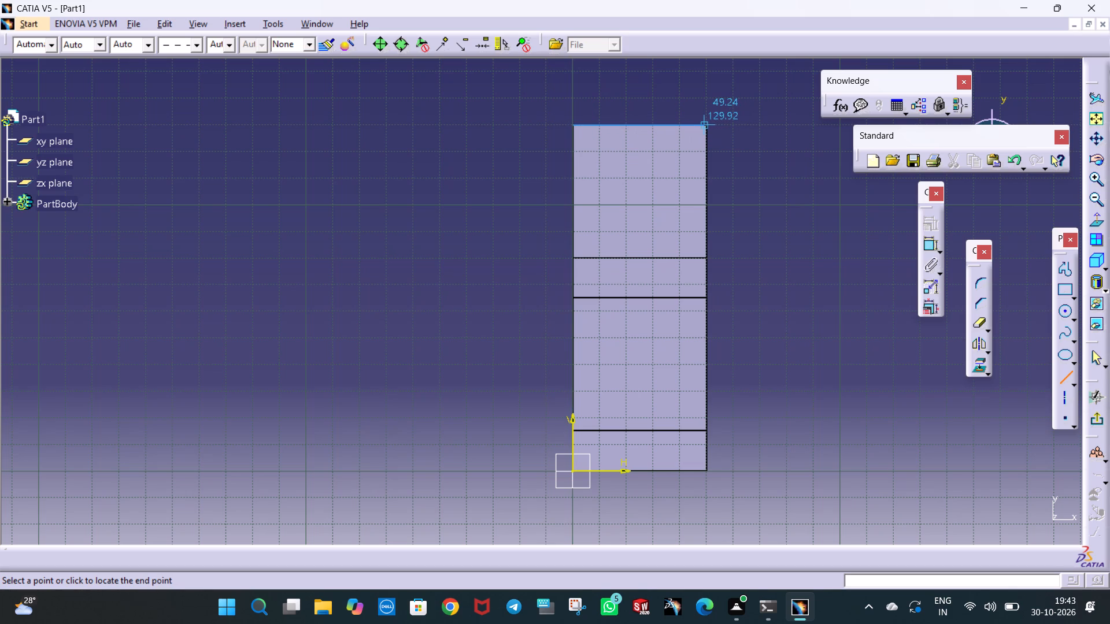
{"action": "left_click", "coordinate": [705, 124]}
{"action": "left_click", "coordinate": [748, 173]}
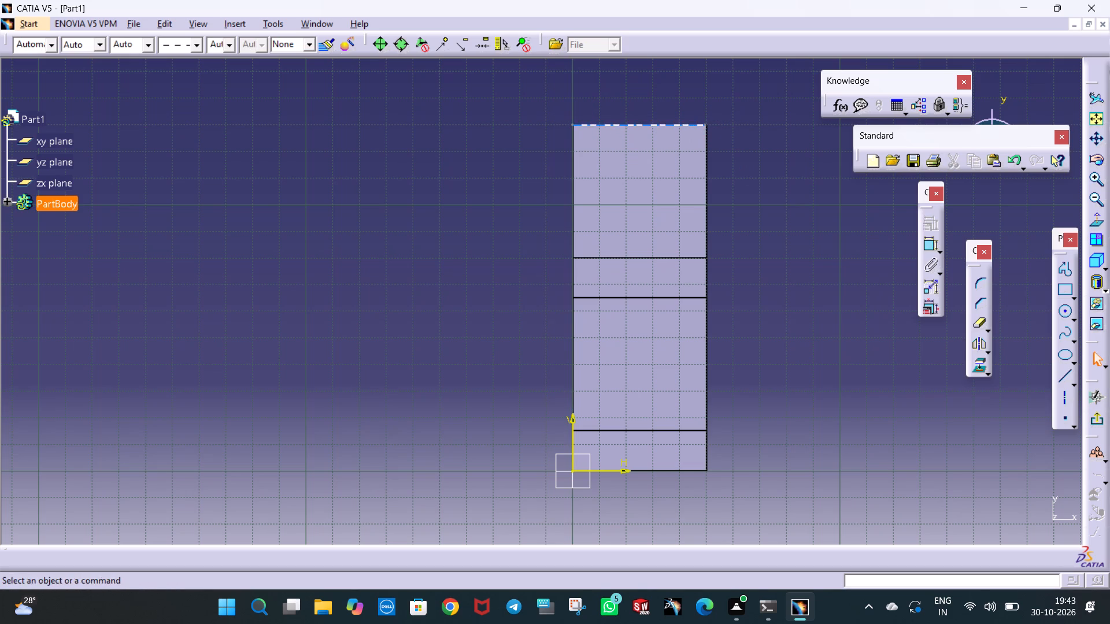
{"action": "left_click", "coordinate": [690, 127]}
{"action": "left_click", "coordinate": [926, 242]}
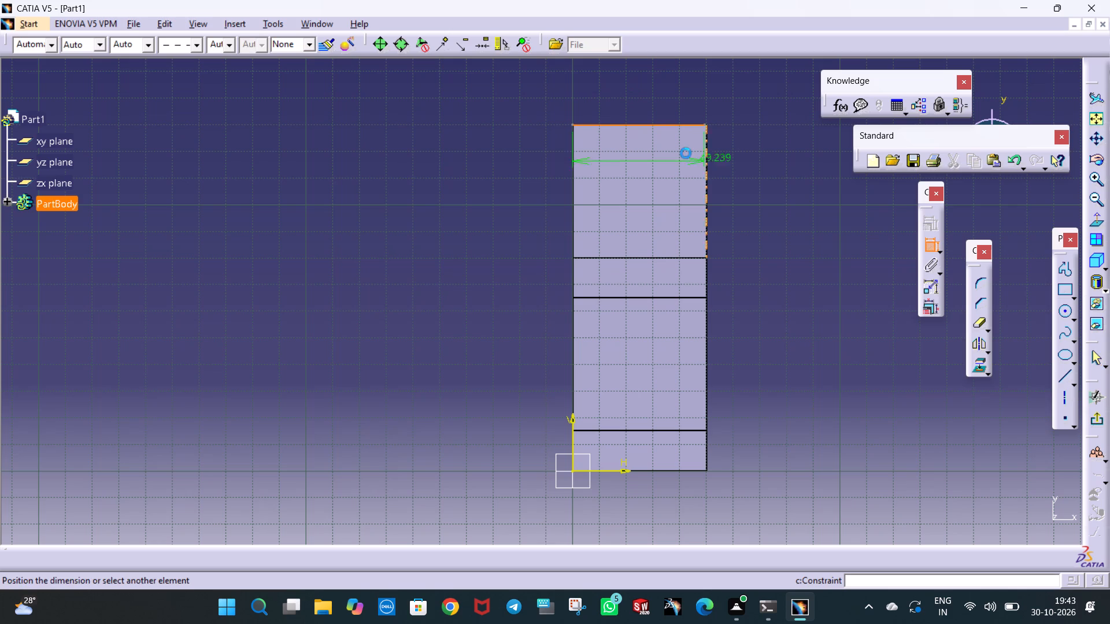
{"action": "left_click", "coordinate": [669, 95]}
{"action": "double_click", "coordinate": [676, 91]}
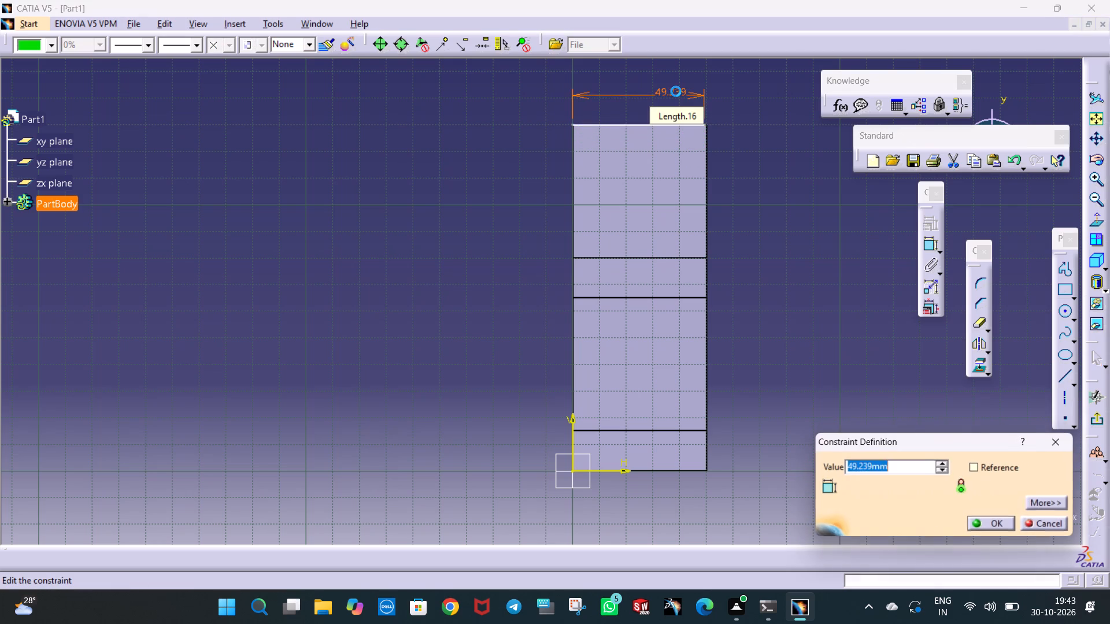
{"action": "type", "text": "50"}
{"action": "key", "text": "Return"}
{"action": "left_click", "coordinate": [773, 193]}
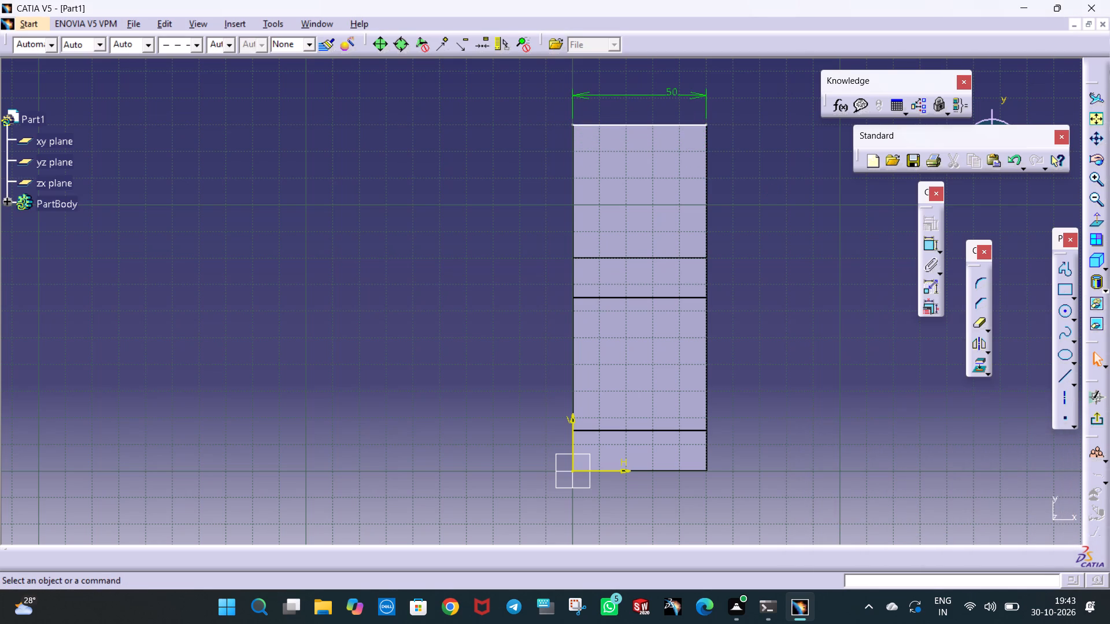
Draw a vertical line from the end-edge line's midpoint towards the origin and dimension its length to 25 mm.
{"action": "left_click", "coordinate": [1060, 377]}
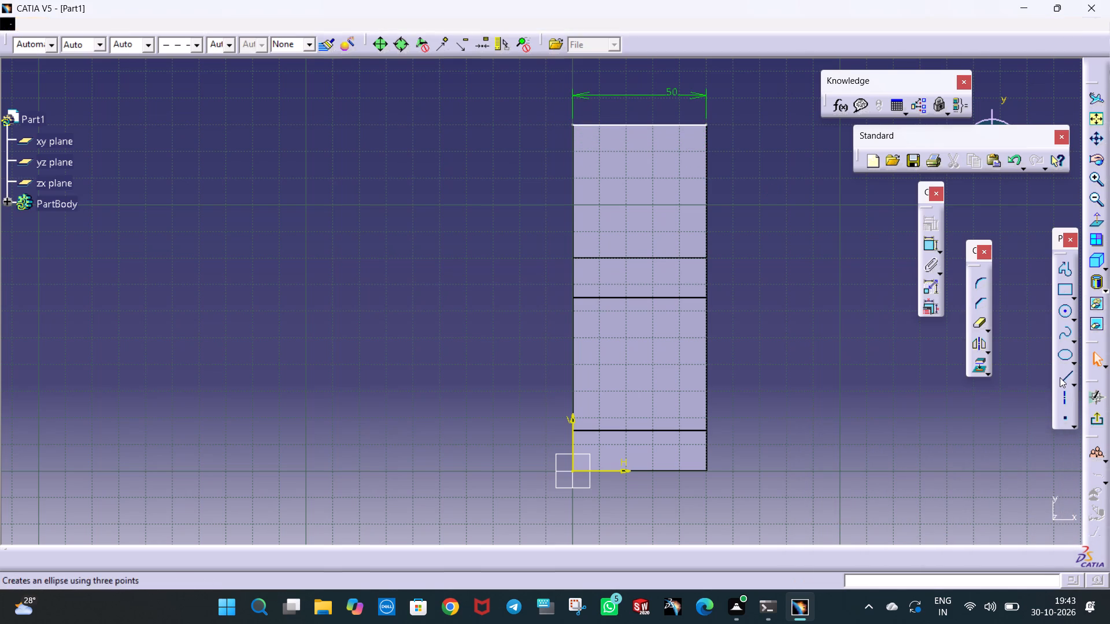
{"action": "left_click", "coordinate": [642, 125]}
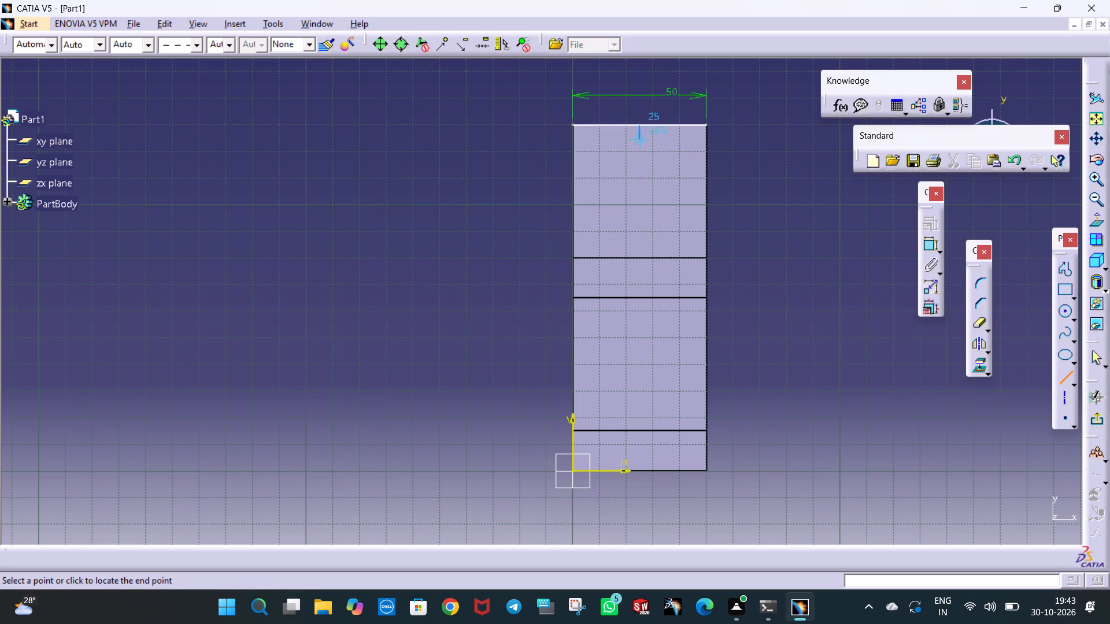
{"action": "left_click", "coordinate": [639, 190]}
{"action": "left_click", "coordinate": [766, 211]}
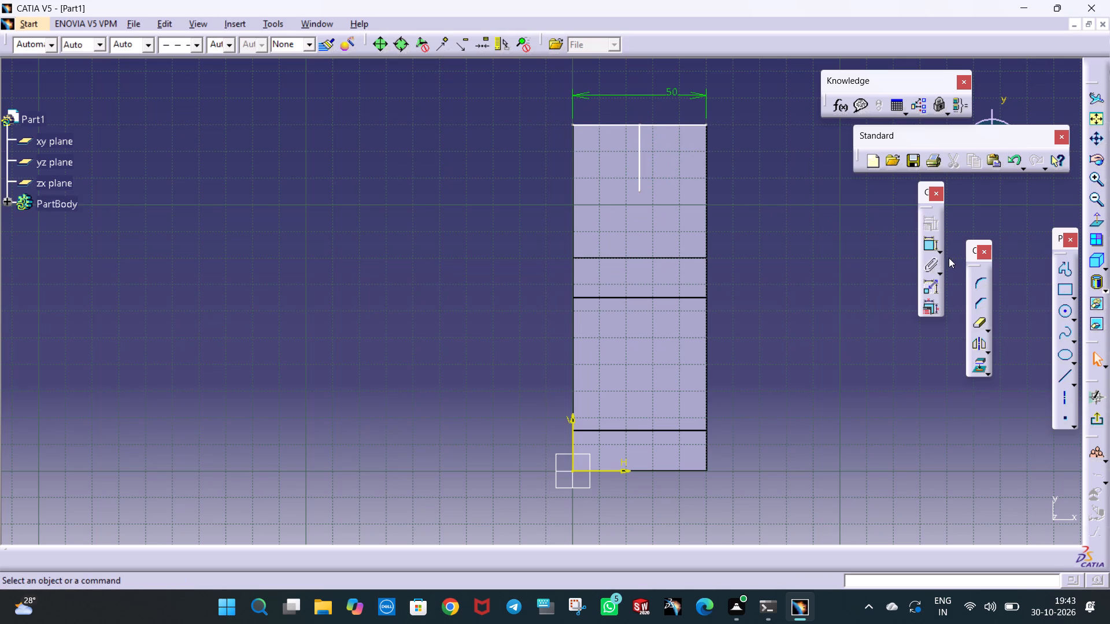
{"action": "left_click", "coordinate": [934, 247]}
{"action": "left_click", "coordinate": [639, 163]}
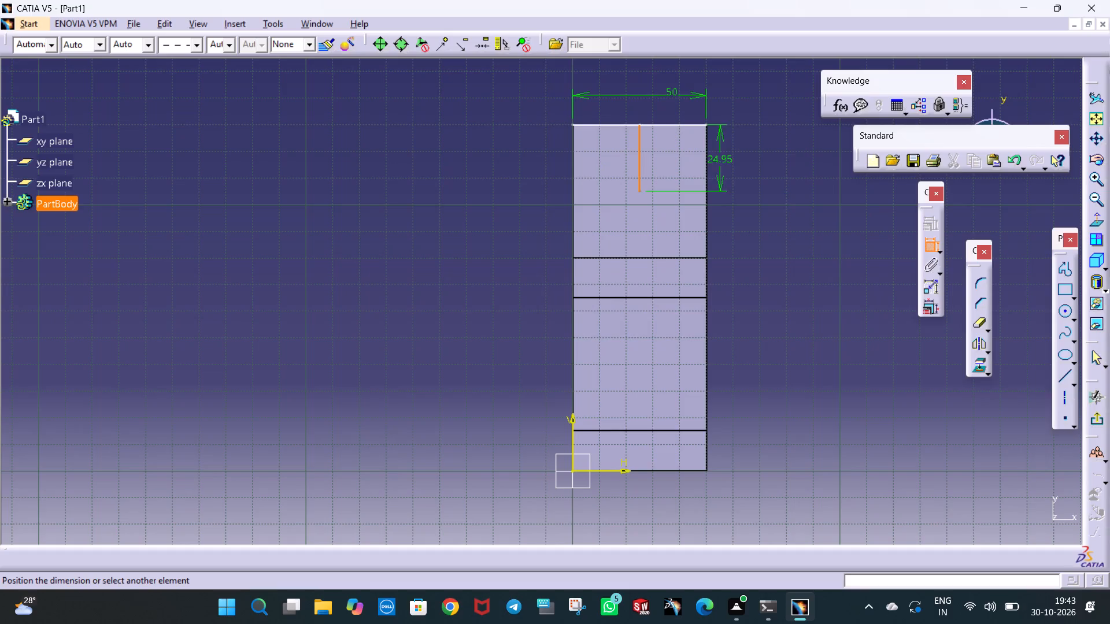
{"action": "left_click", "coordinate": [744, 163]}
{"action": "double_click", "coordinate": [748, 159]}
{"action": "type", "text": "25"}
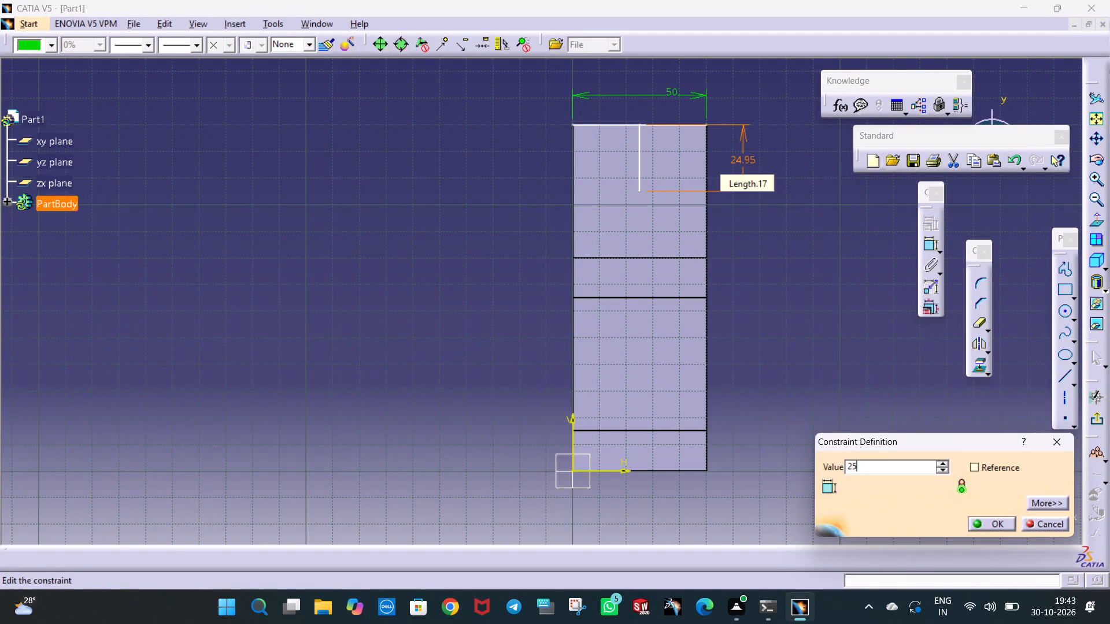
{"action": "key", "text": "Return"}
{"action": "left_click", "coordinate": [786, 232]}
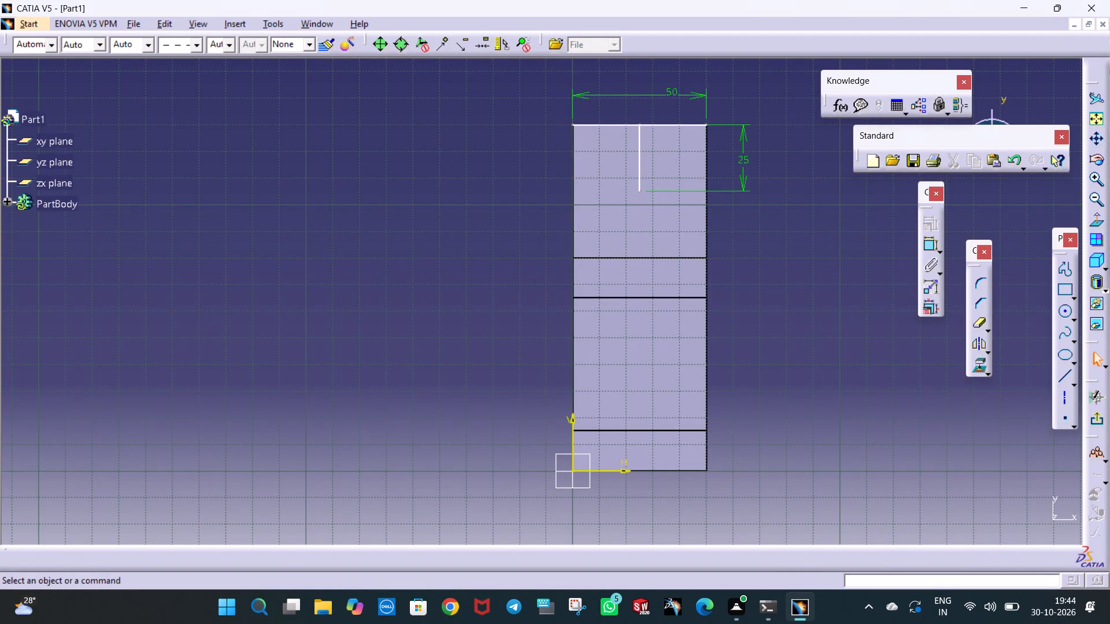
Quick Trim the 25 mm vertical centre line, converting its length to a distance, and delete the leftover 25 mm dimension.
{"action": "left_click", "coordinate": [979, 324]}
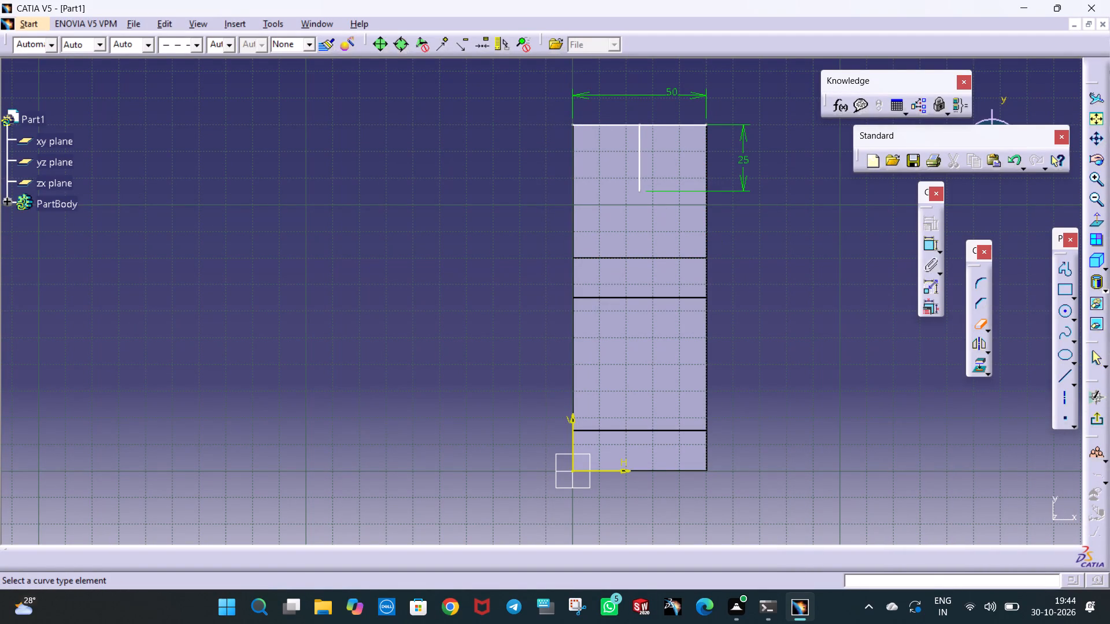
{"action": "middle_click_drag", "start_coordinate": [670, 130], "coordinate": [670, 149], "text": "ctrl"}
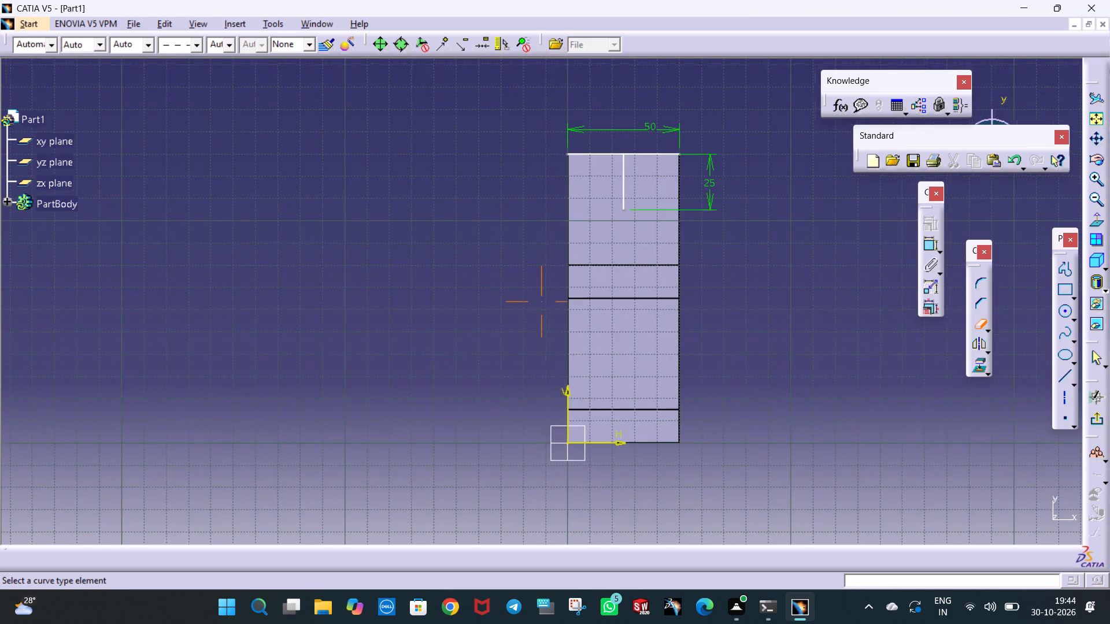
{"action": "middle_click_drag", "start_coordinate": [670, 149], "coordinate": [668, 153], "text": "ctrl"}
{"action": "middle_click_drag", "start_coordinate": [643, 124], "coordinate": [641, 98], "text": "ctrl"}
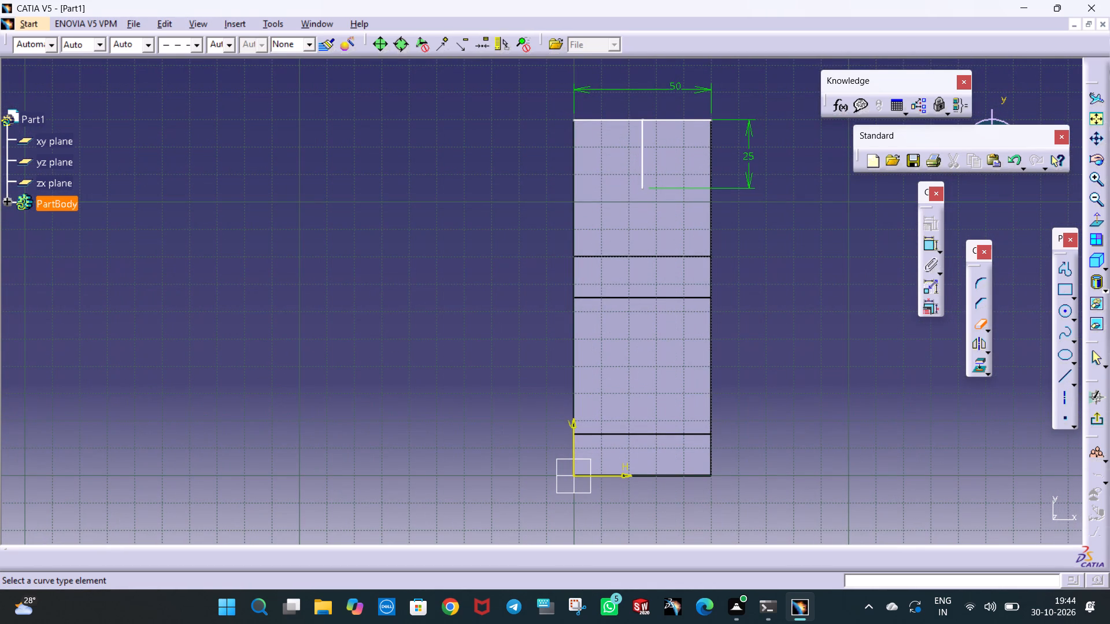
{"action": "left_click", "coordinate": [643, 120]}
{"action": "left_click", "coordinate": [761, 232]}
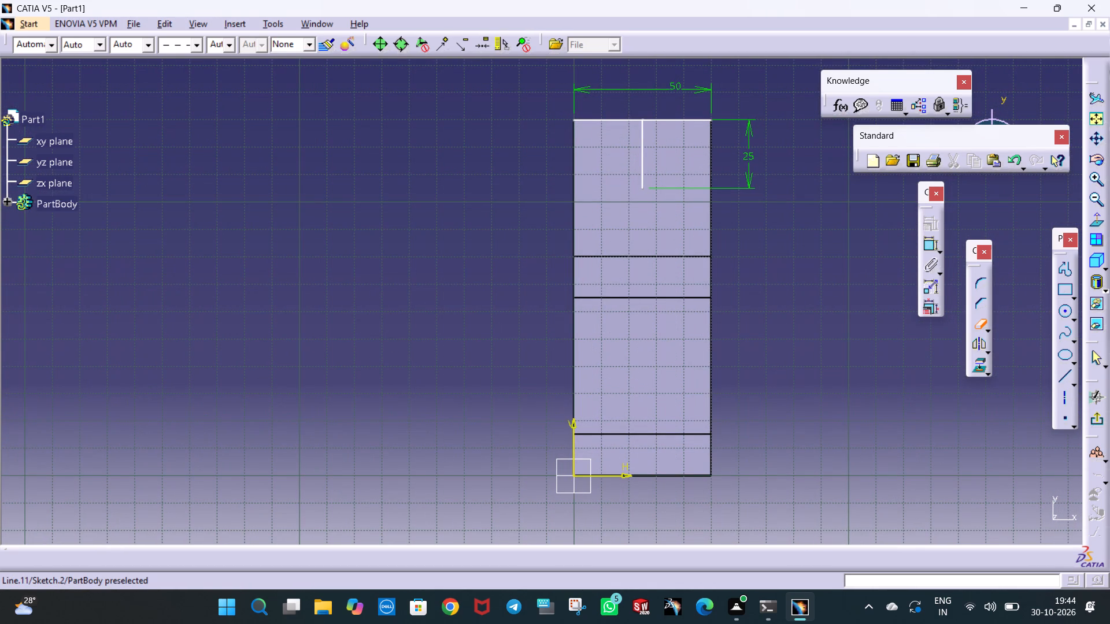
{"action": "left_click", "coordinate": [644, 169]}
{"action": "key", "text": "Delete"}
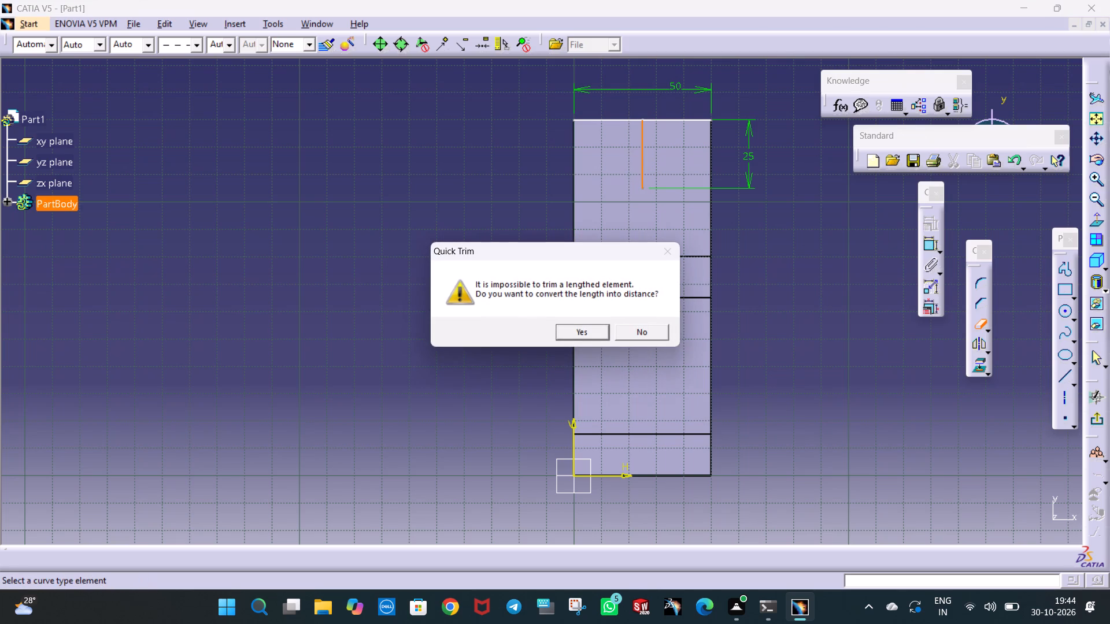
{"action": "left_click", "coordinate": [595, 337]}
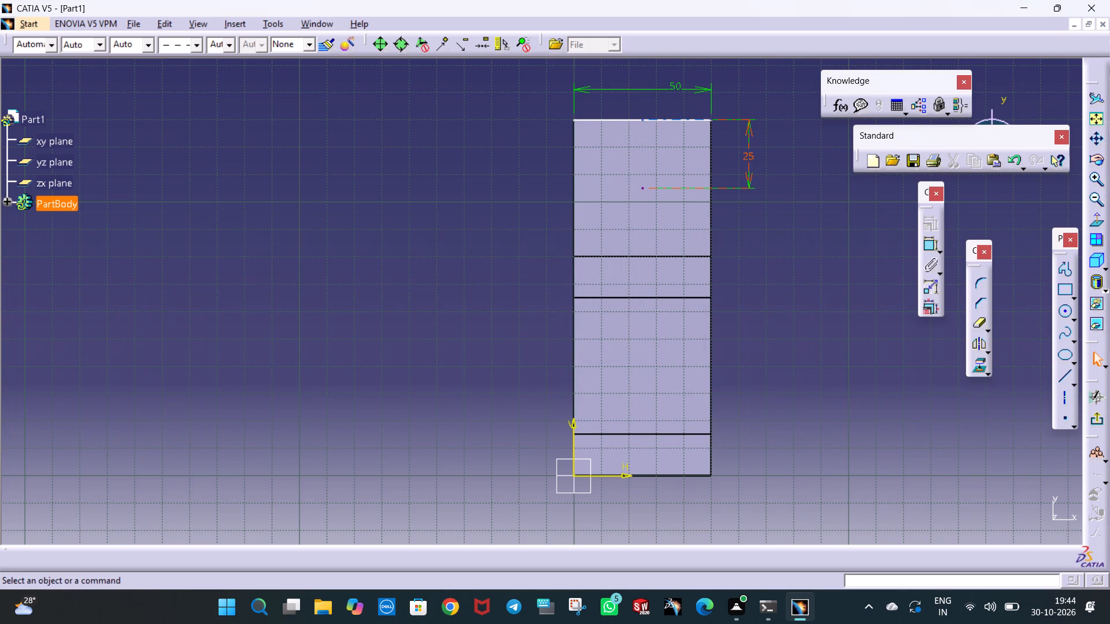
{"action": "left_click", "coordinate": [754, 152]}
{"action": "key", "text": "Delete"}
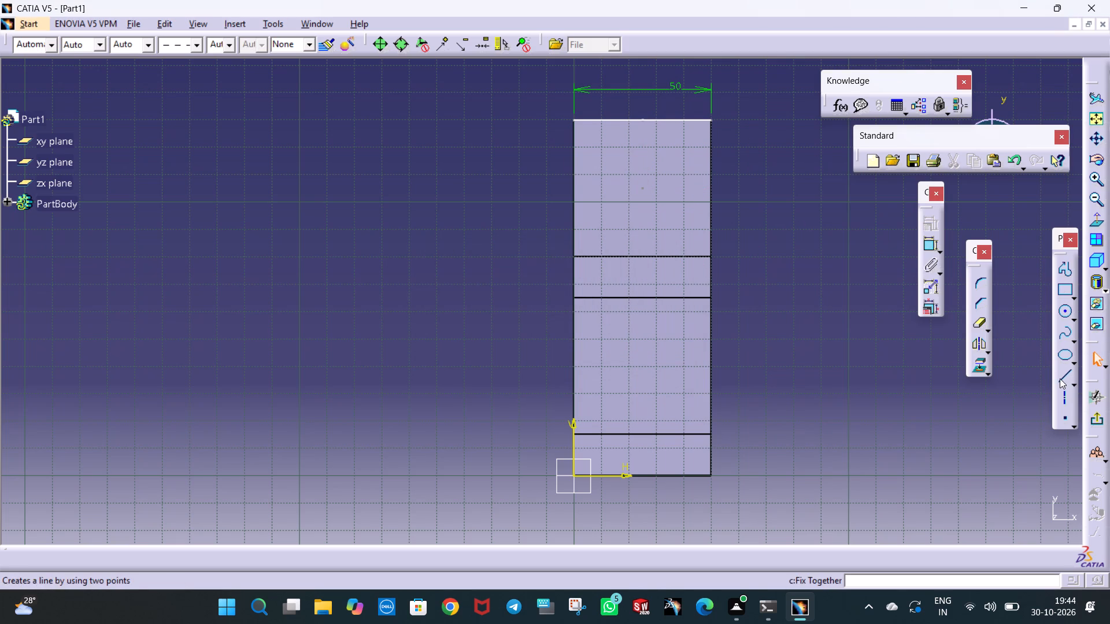
Draw a vertical line about 25 mm long from the end-edge line's midpoint towards the origin side, and dimension its length.
{"action": "left_click", "coordinate": [1060, 378]}
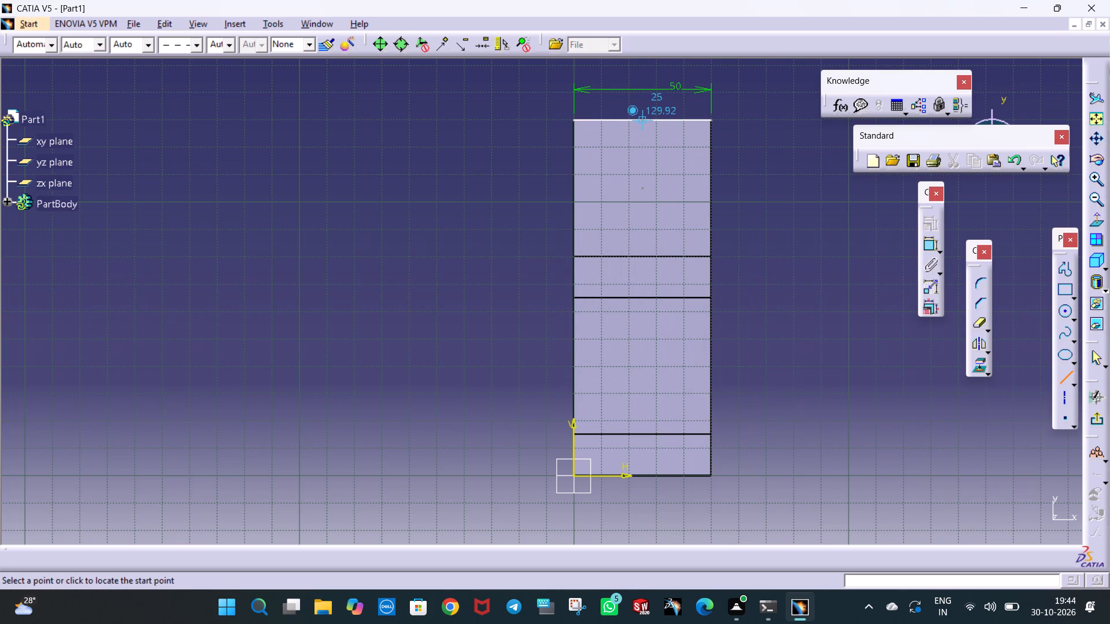
{"action": "left_click", "coordinate": [641, 121]}
{"action": "left_click", "coordinate": [642, 188]}
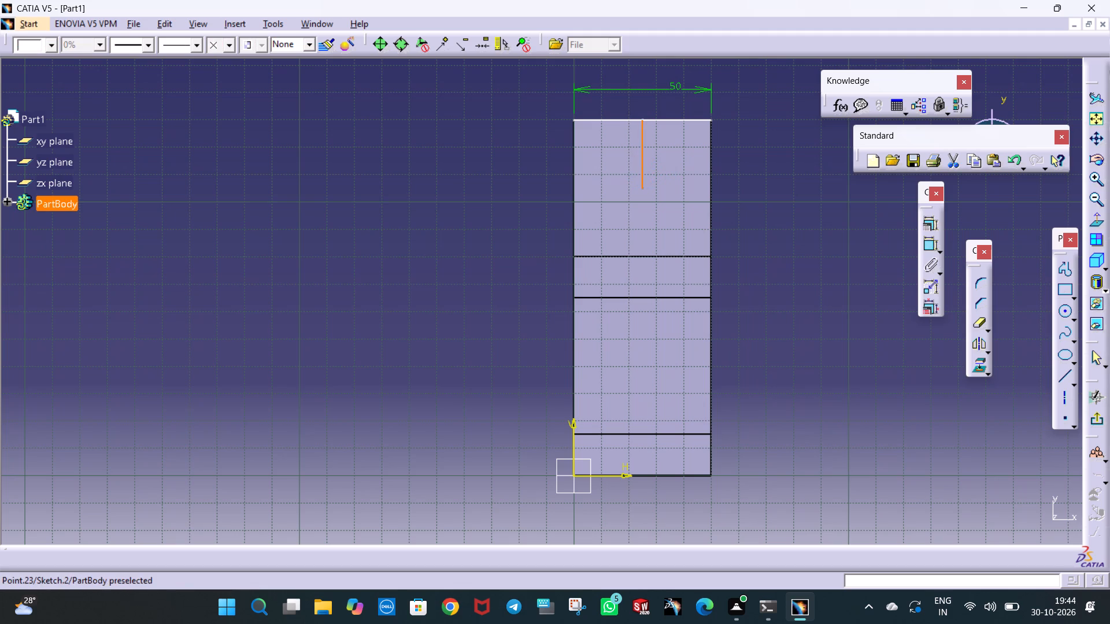
{"action": "left_click", "coordinate": [755, 186]}
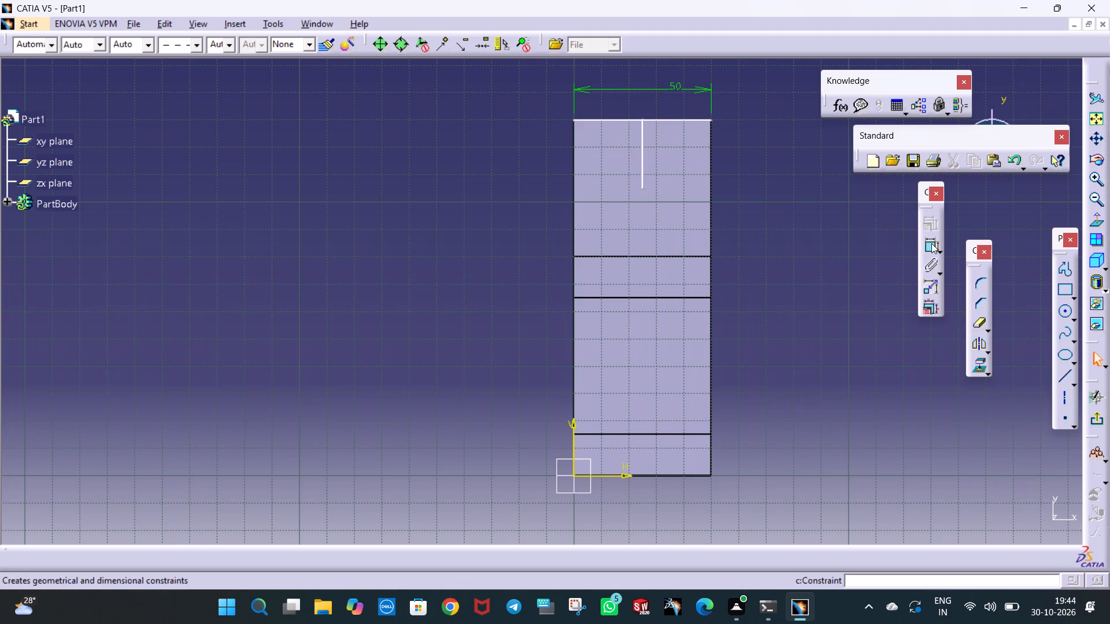
{"action": "left_click", "coordinate": [931, 243]}
{"action": "left_click", "coordinate": [643, 155]}
{"action": "left_click", "coordinate": [741, 161]}
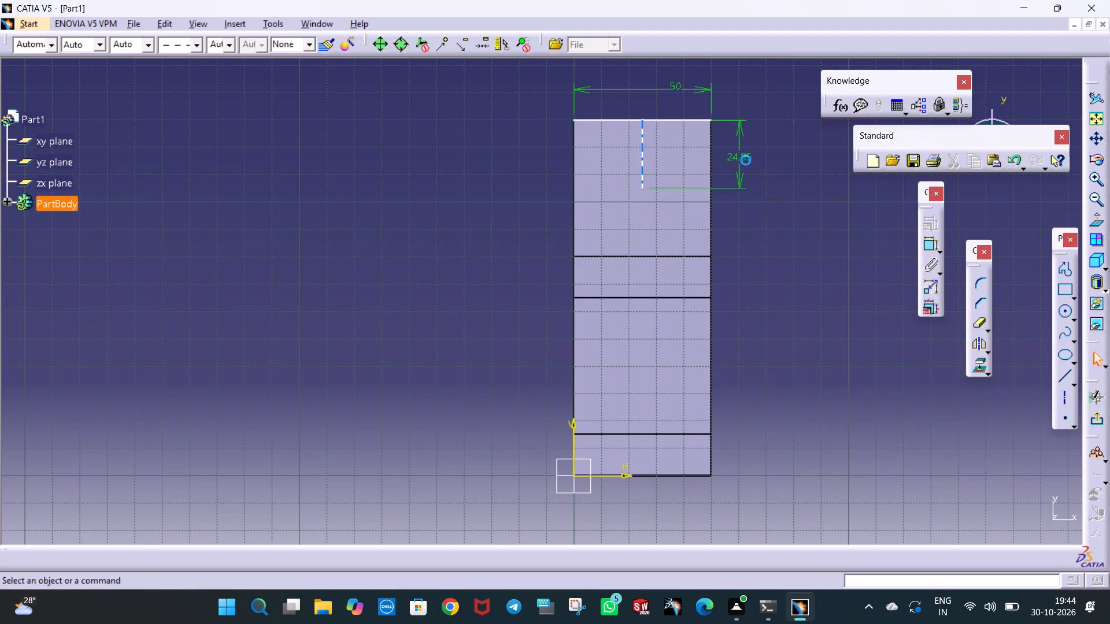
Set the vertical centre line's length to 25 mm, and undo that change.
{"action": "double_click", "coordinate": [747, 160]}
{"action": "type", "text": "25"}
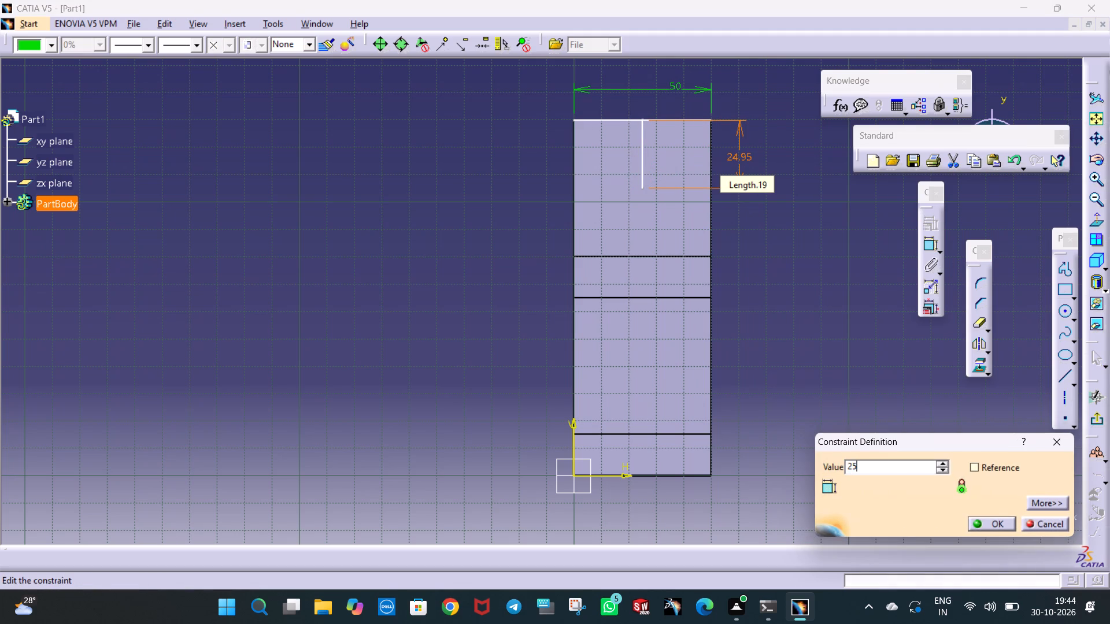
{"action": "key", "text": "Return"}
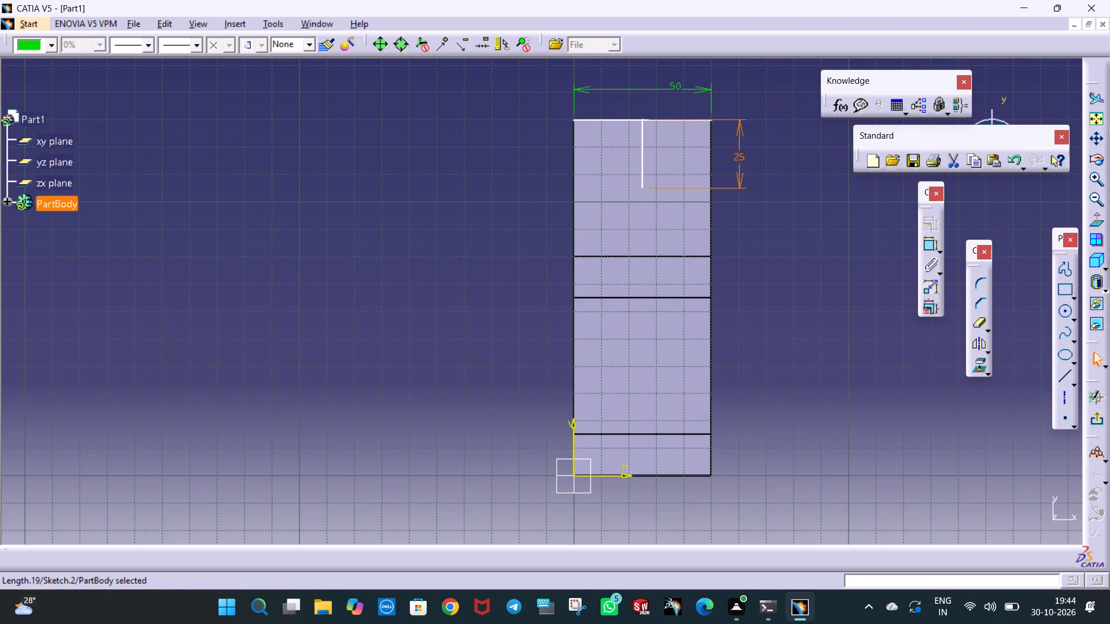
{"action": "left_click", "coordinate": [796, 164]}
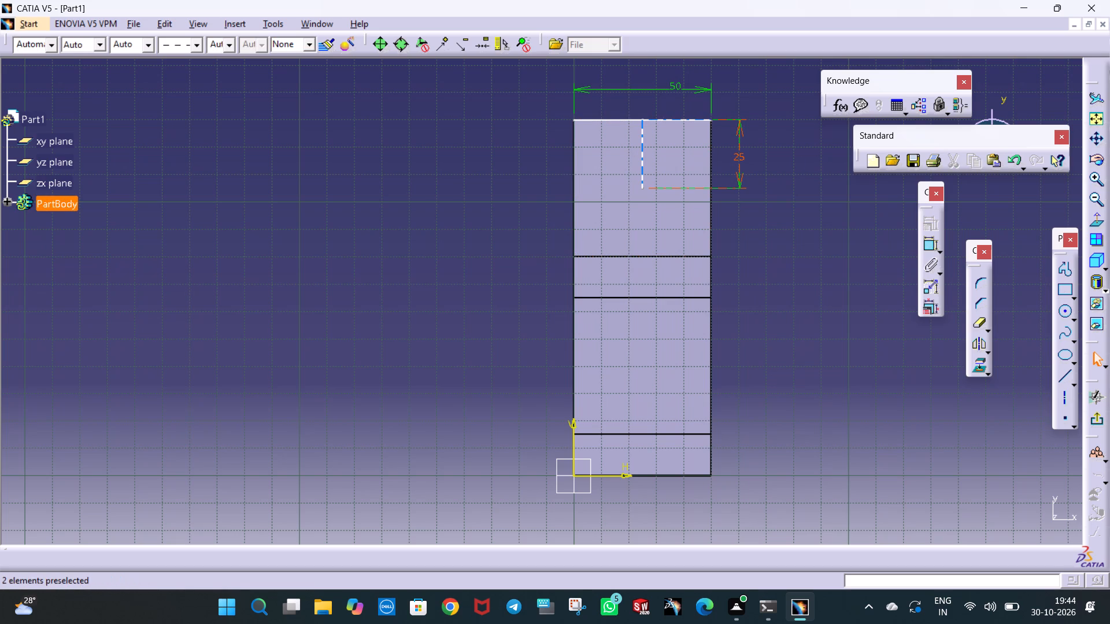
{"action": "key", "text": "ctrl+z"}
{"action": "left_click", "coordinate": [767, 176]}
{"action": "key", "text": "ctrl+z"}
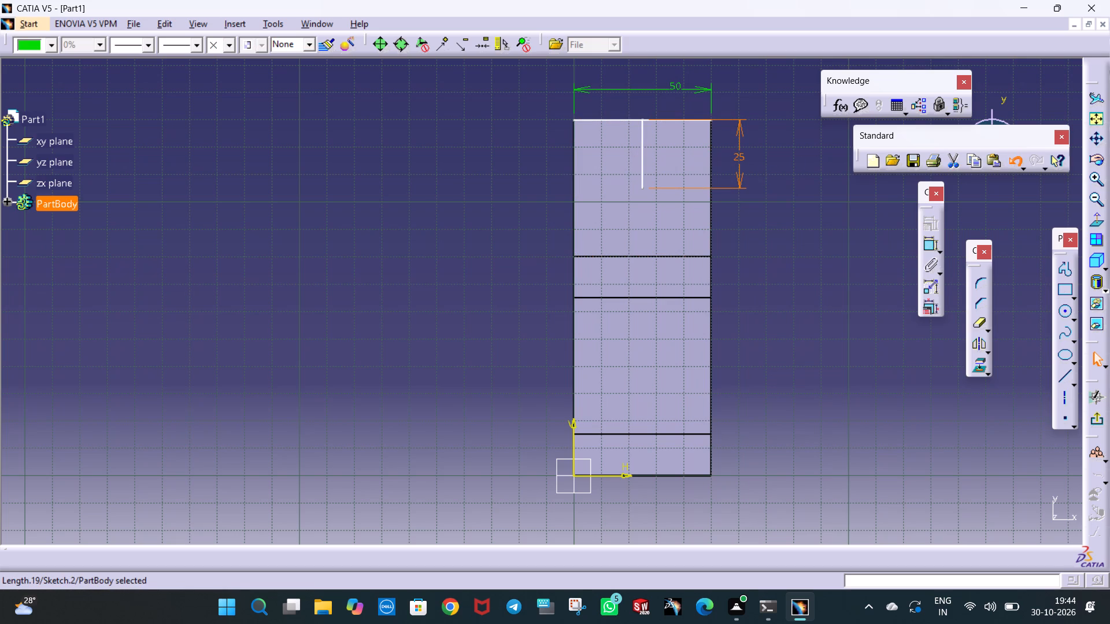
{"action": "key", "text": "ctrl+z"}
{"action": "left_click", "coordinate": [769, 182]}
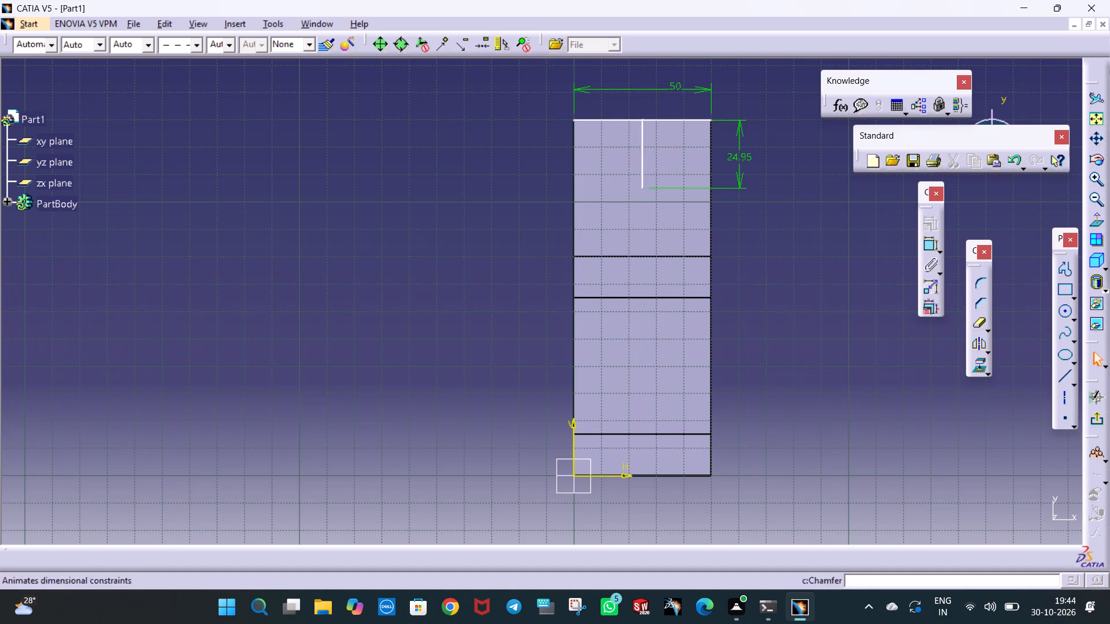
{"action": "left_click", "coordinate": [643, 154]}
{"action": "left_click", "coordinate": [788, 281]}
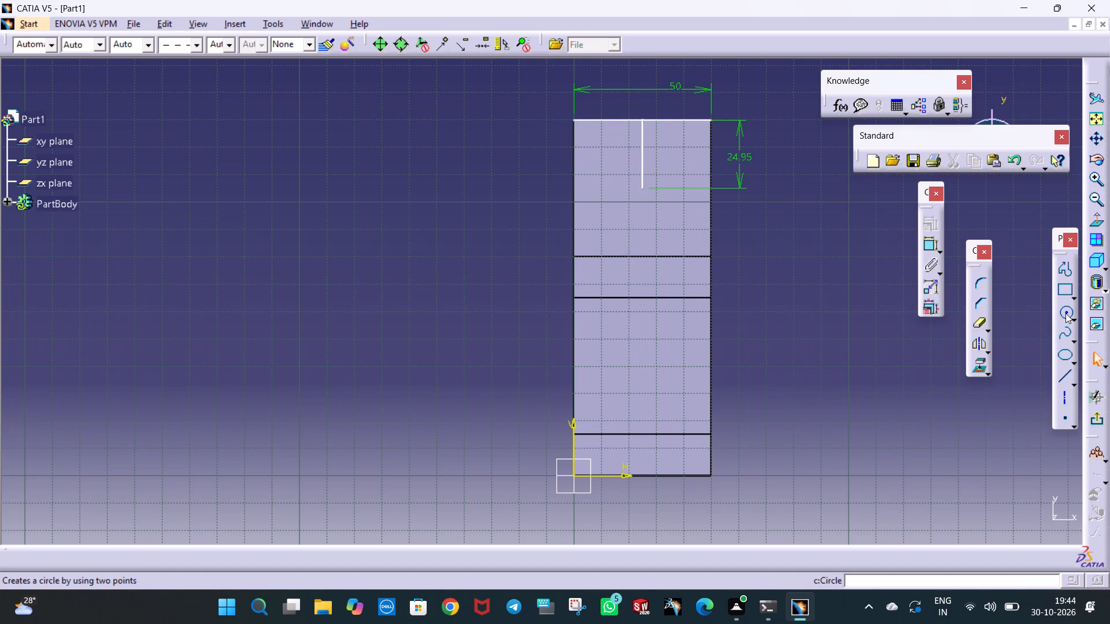
Draw a circle about 50 mm in diameter, centred on the vertical line's free end and reaching the base's sides, and dimension its diameter.
{"action": "left_click", "coordinate": [1065, 313]}
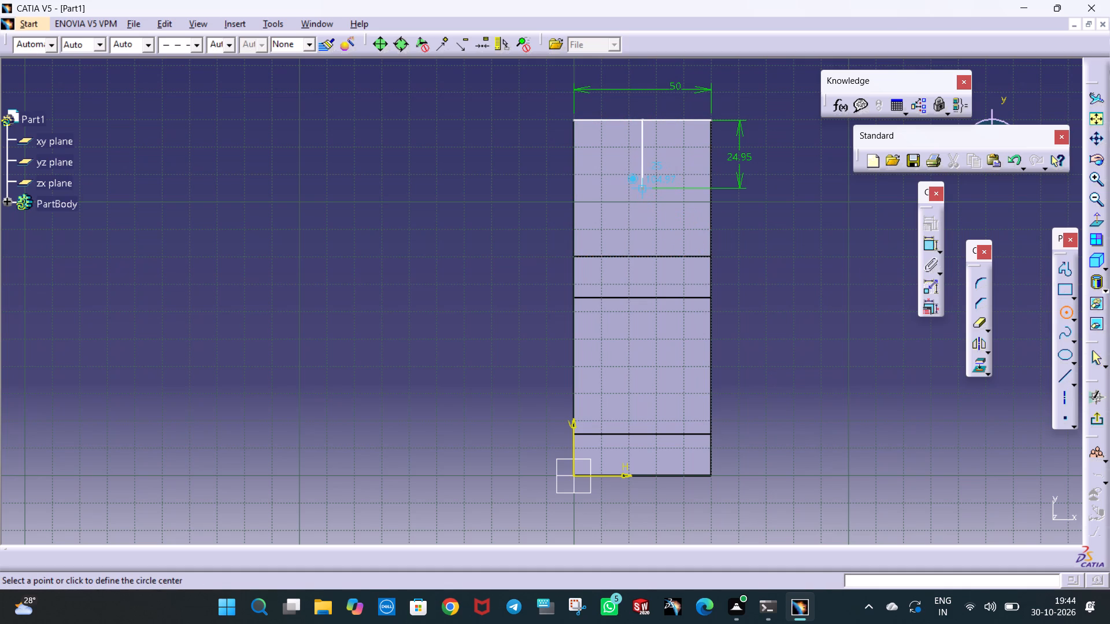
{"action": "left_click", "coordinate": [643, 191]}
{"action": "left_click", "coordinate": [707, 209]}
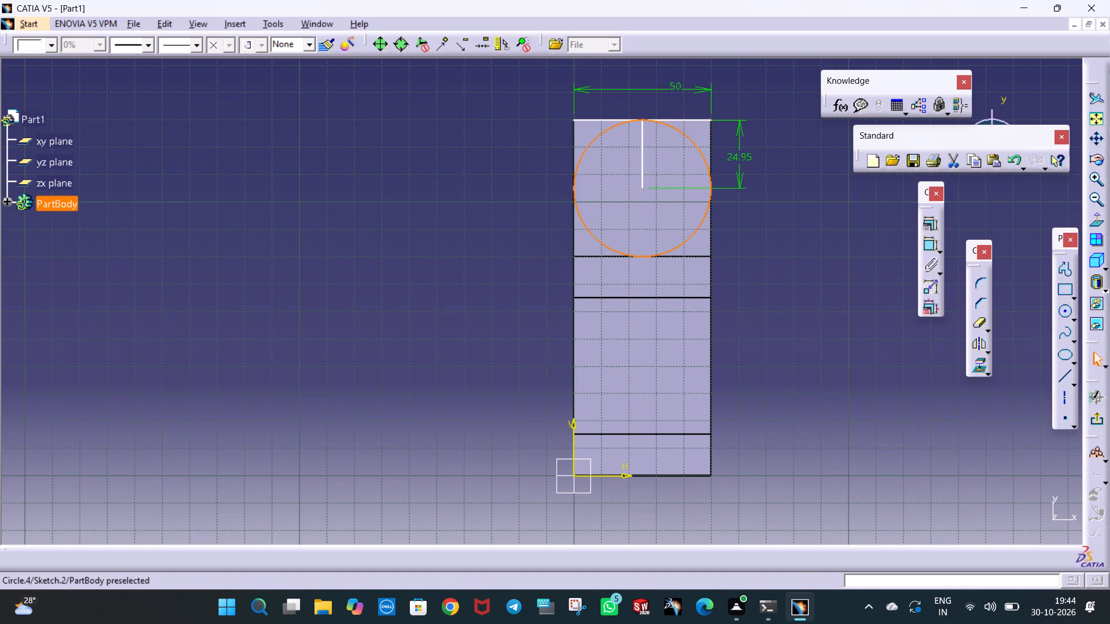
{"action": "left_click", "coordinate": [927, 248]}
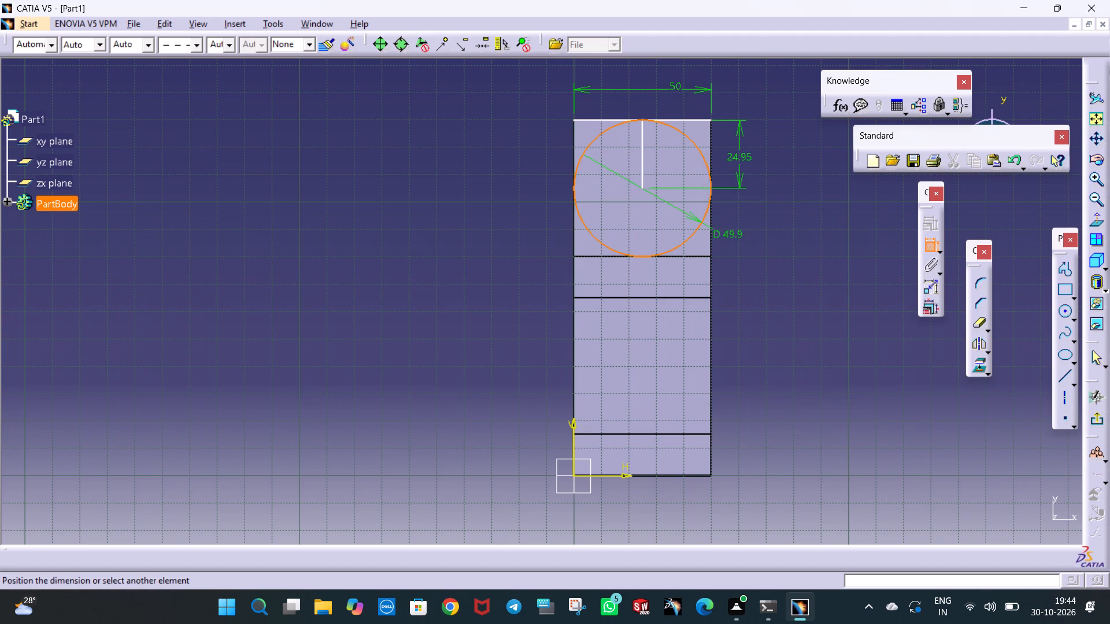
{"action": "left_click", "coordinate": [732, 238]}
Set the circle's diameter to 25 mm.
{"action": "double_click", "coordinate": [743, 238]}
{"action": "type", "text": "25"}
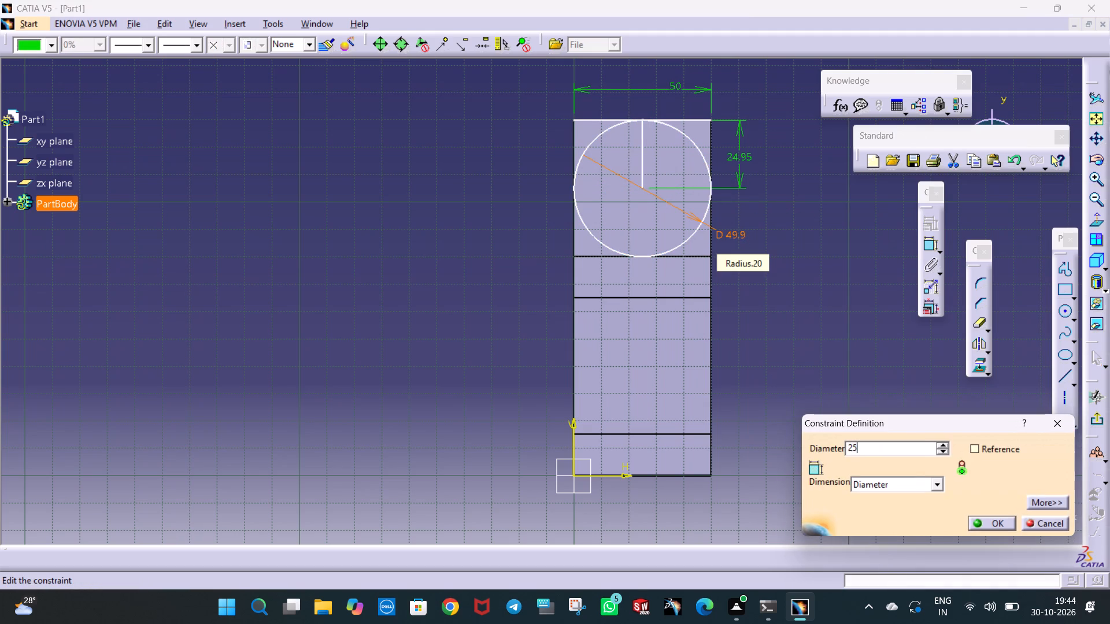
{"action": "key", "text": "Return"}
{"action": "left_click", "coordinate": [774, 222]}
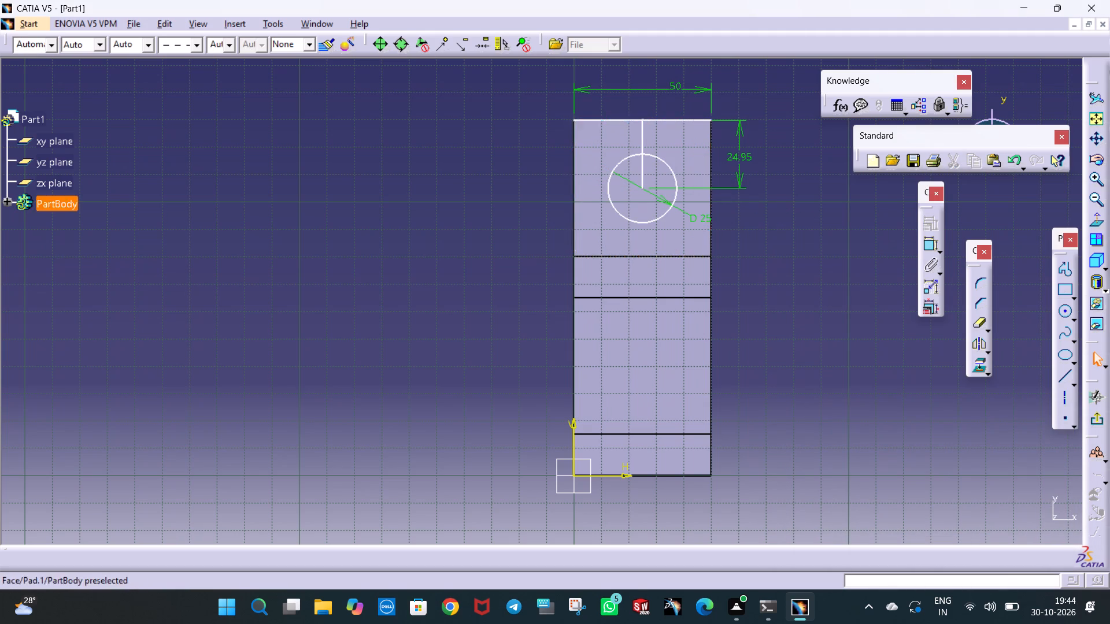
Set the circle's diameter to 50 mm.
{"action": "double_click", "coordinate": [700, 220]}
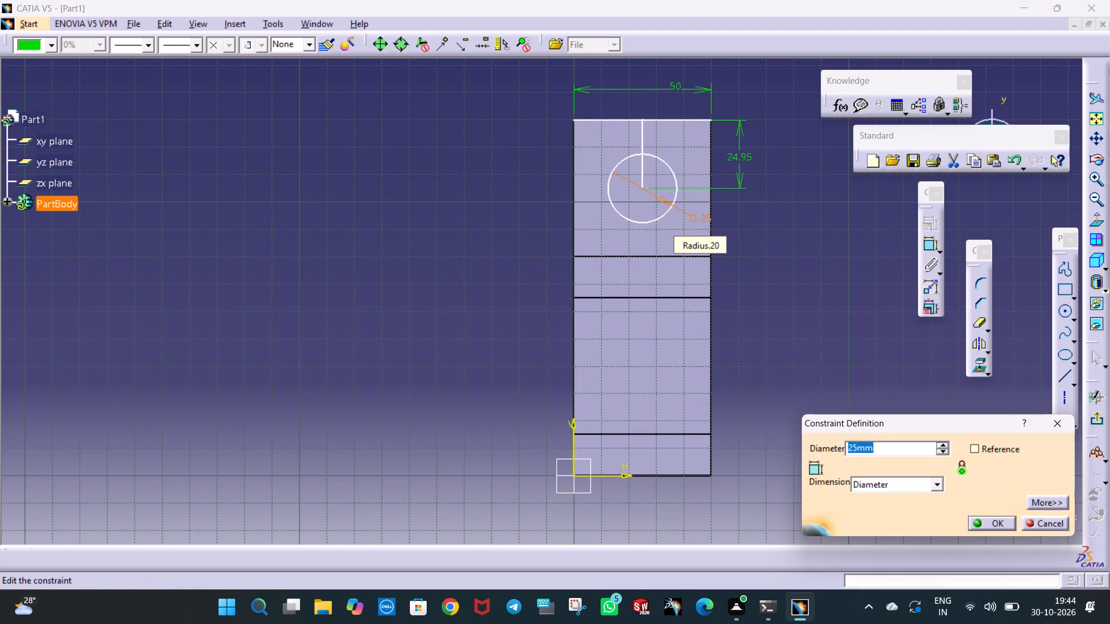
{"action": "type", "text": "50"}
{"action": "key", "text": "Return"}
{"action": "left_click", "coordinate": [779, 243]}
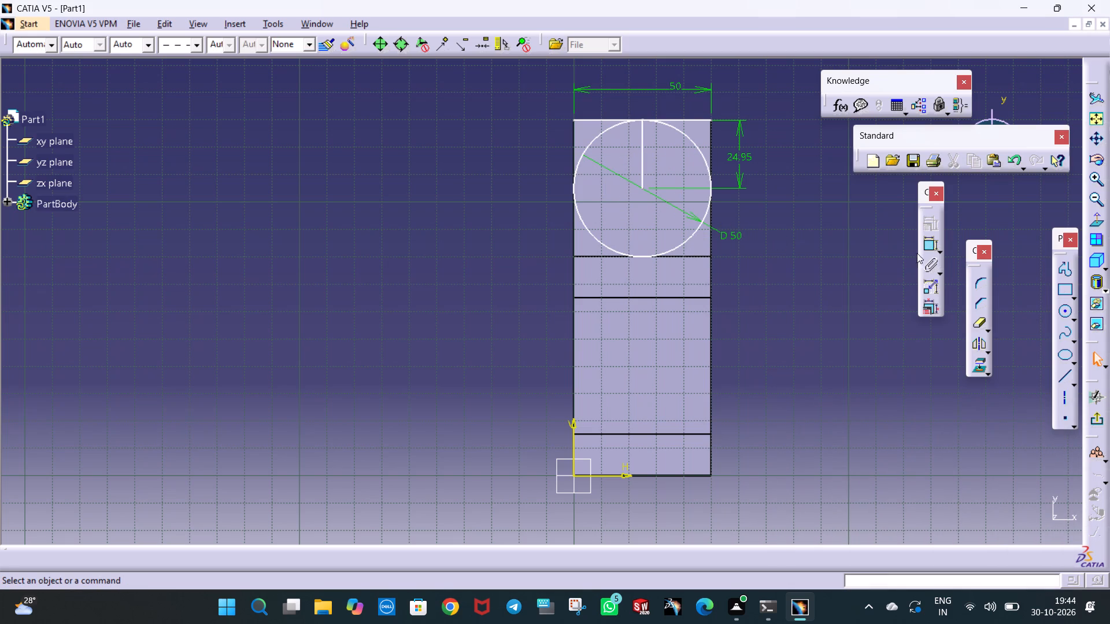
Draw a vertical line along the base's left edge from the circle's leftmost point to the corner with the end edge.
{"action": "left_click", "coordinate": [1065, 375]}
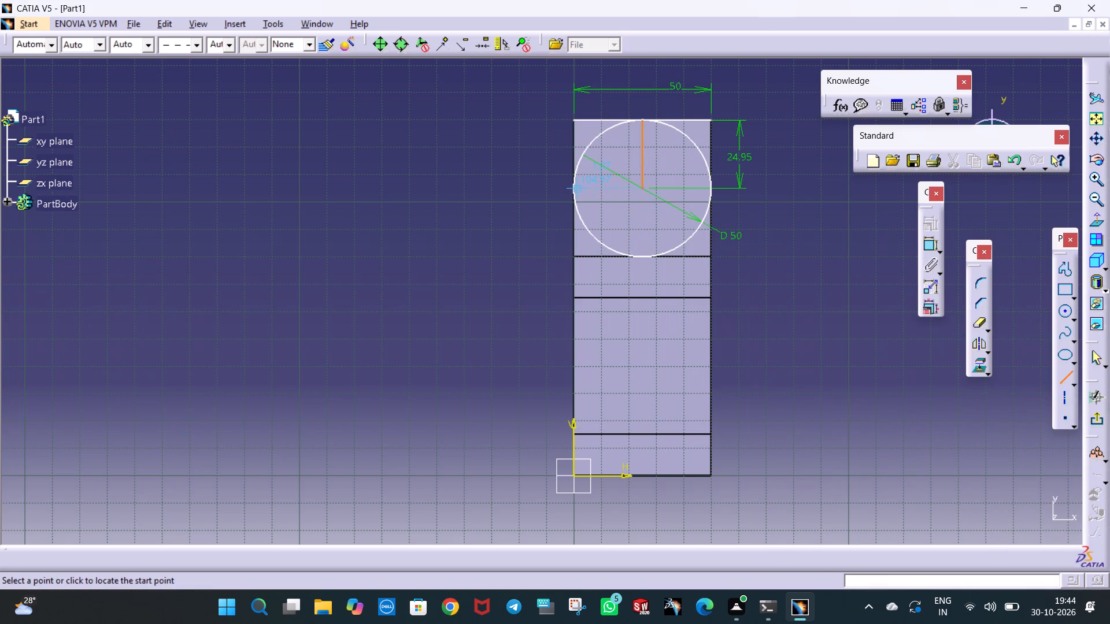
{"action": "left_click", "coordinate": [572, 187]}
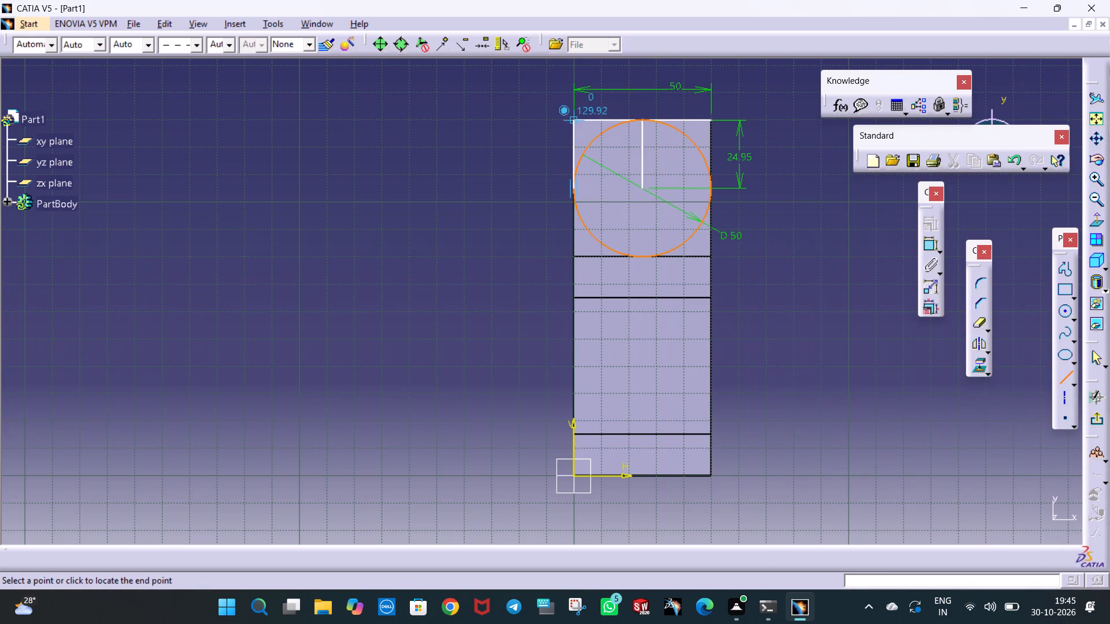
{"action": "left_click", "coordinate": [576, 120]}
{"action": "left_click", "coordinate": [868, 359]}
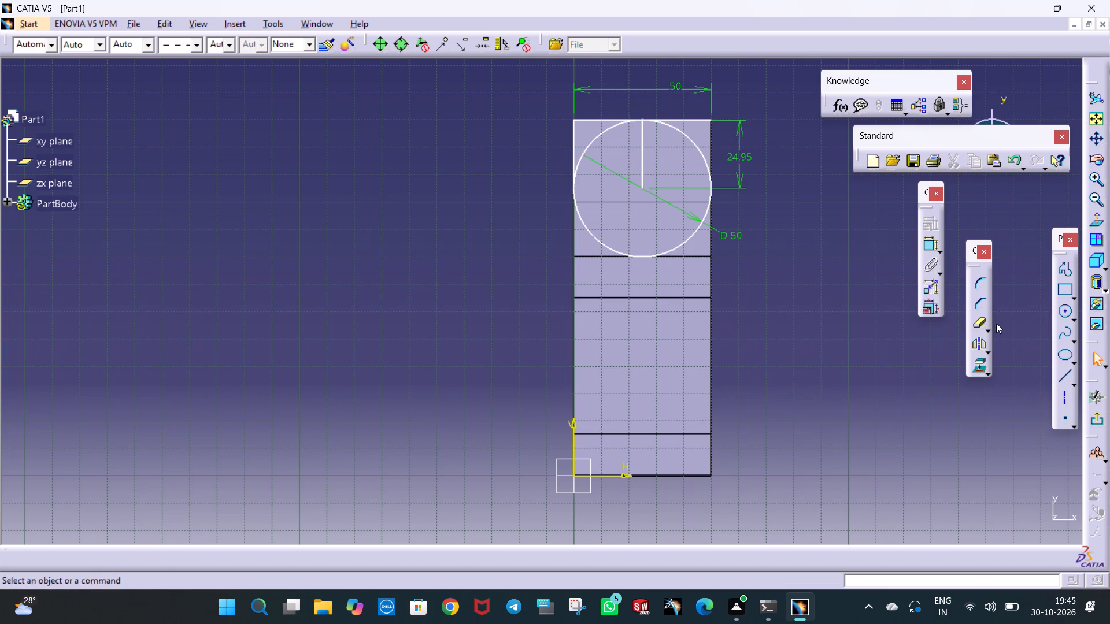
Quick Trim the circle down to its upper-left quarter arc.
{"action": "left_click", "coordinate": [983, 325]}
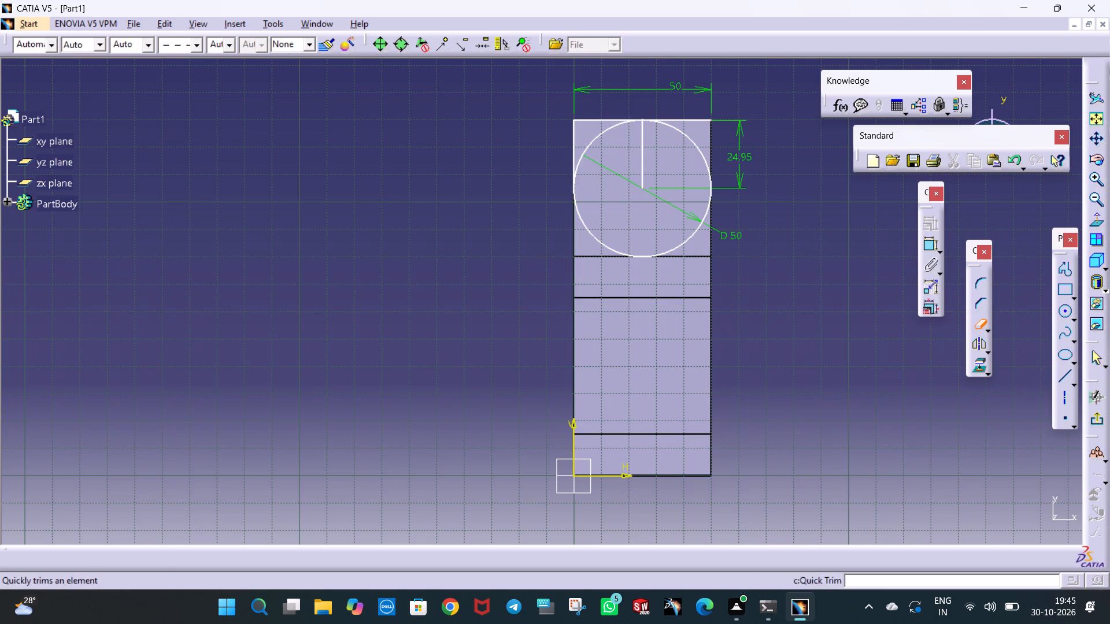
{"action": "left_click", "coordinate": [694, 142]}
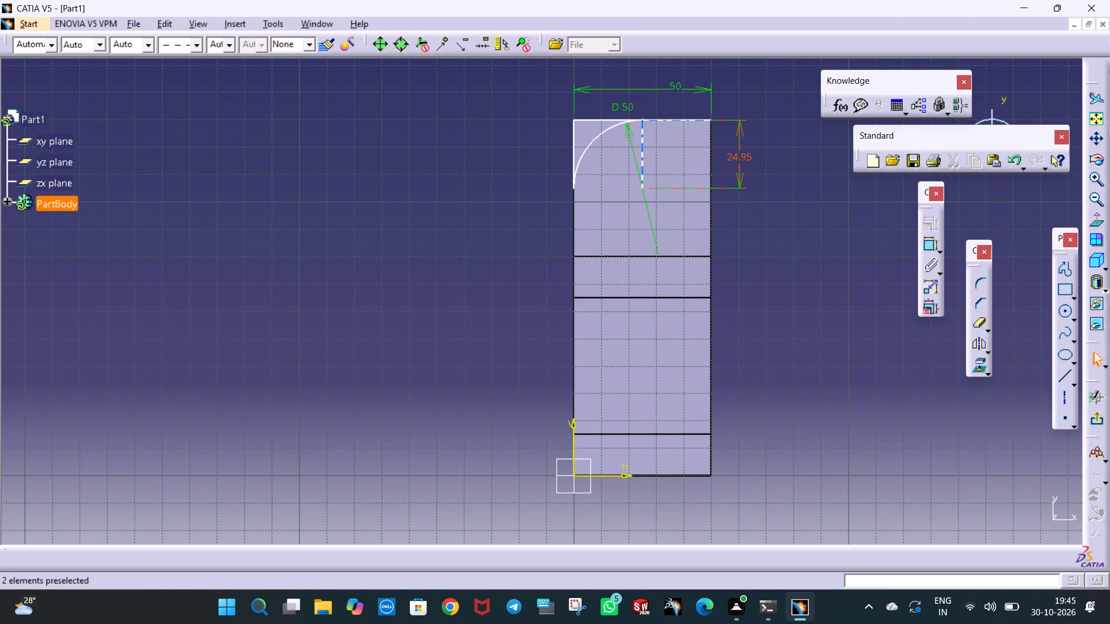
Quick Trim the end-edge line right of the vertical centre line, converting its length to a distance, and delete the leftover 50 mm dimension.
{"action": "left_click", "coordinate": [975, 324]}
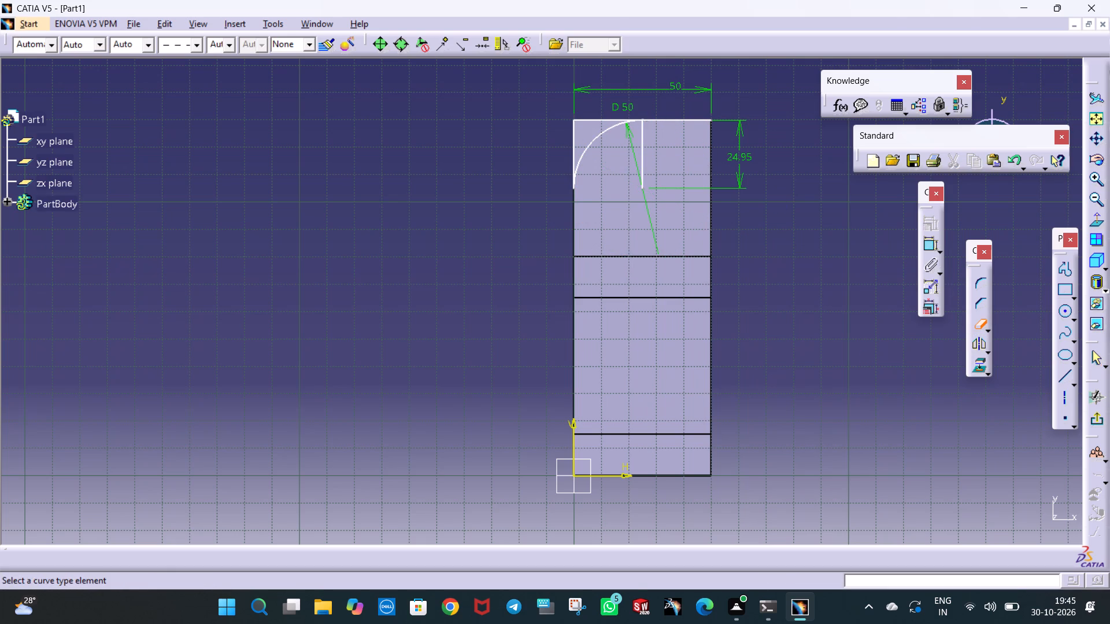
{"action": "left_click", "coordinate": [676, 118]}
{"action": "left_click", "coordinate": [583, 332]}
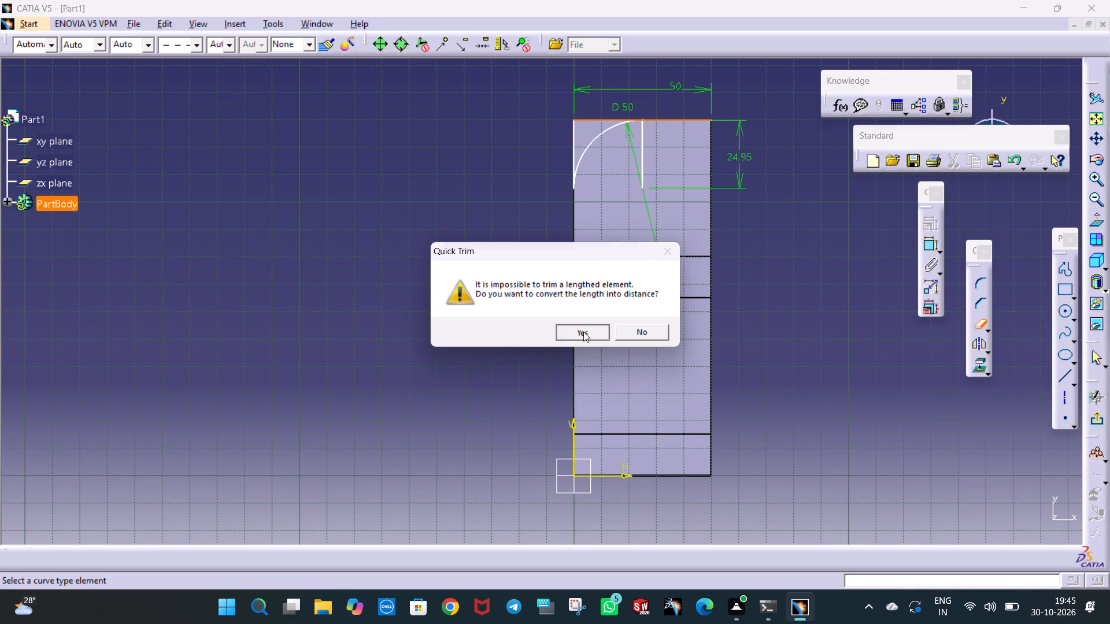
{"action": "left_click", "coordinate": [787, 250]}
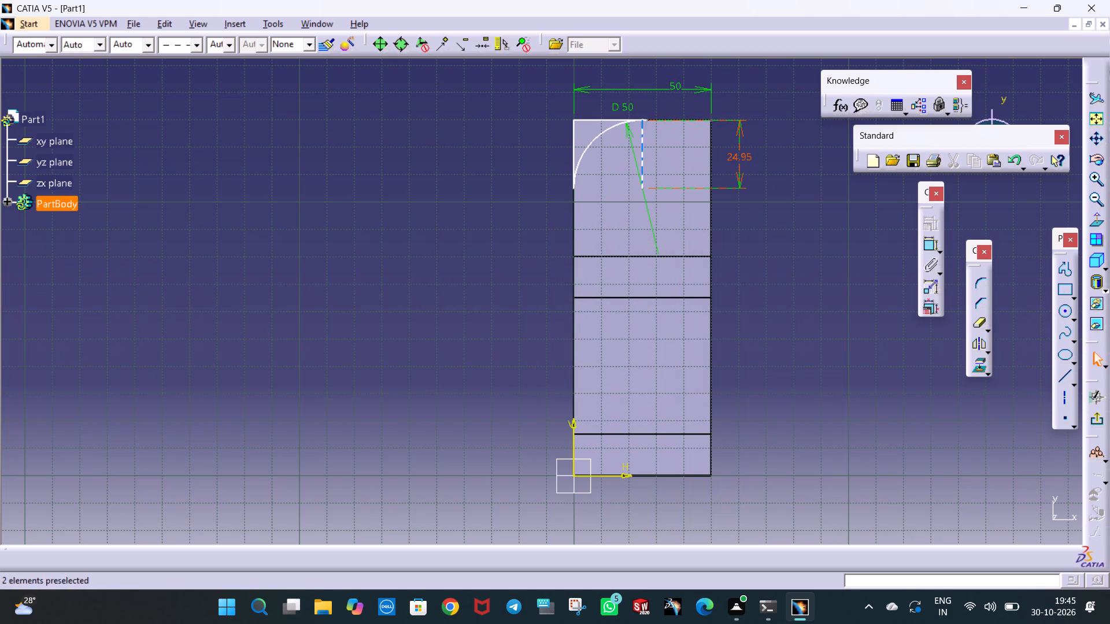
{"action": "left_click", "coordinate": [683, 89]}
{"action": "key", "text": "Delete"}
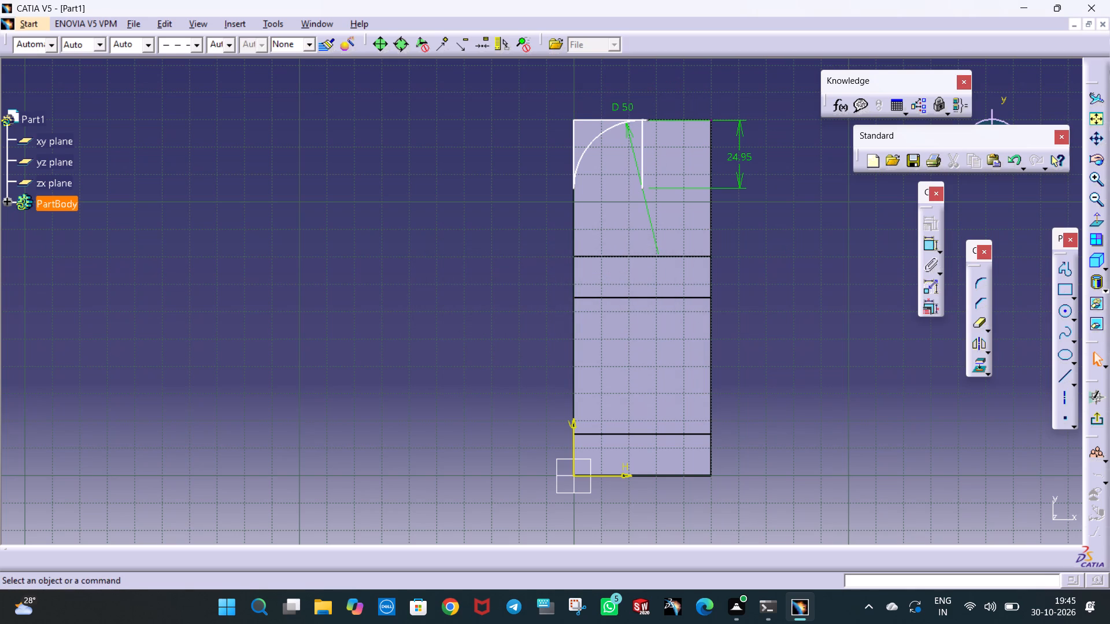
Dimension the length of the trimmed end-edge line.
{"action": "left_click", "coordinate": [927, 248]}
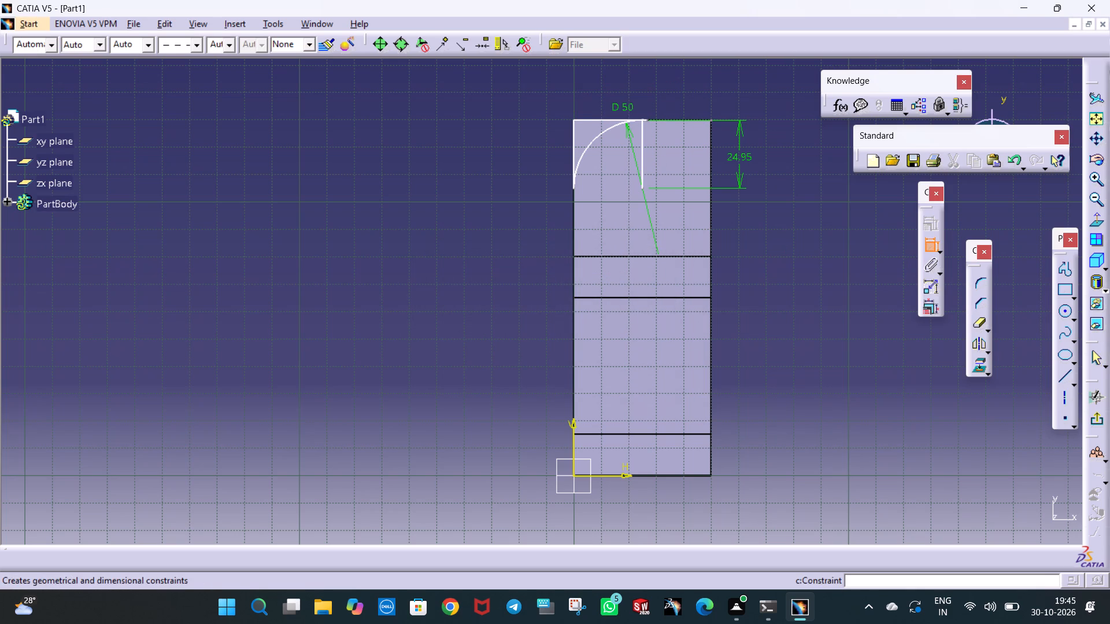
{"action": "left_click", "coordinate": [589, 118]}
{"action": "left_click", "coordinate": [595, 91]}
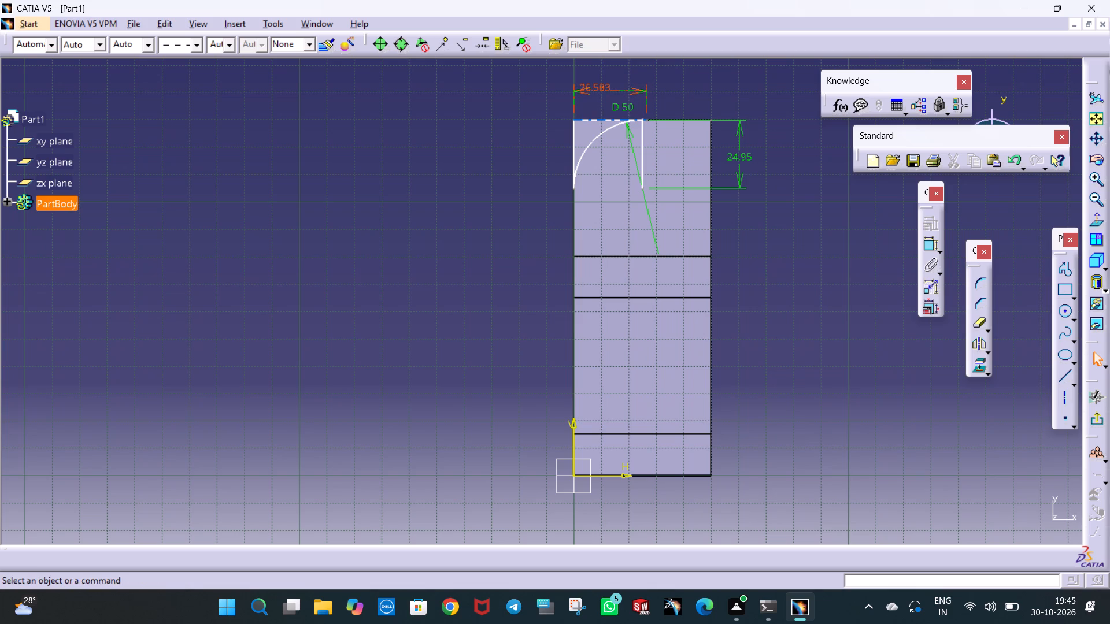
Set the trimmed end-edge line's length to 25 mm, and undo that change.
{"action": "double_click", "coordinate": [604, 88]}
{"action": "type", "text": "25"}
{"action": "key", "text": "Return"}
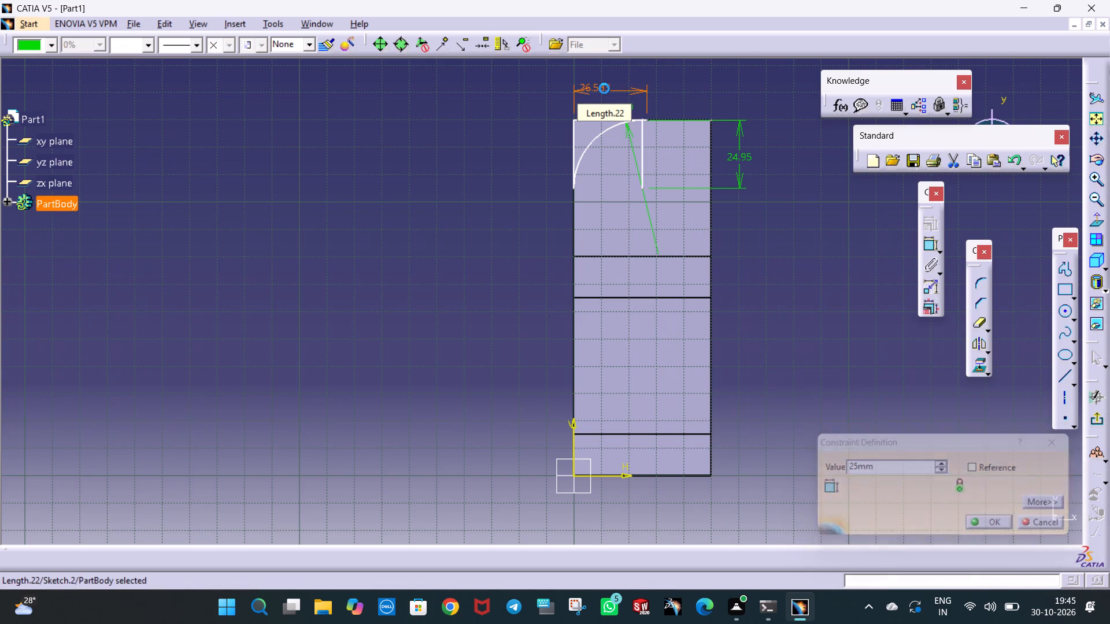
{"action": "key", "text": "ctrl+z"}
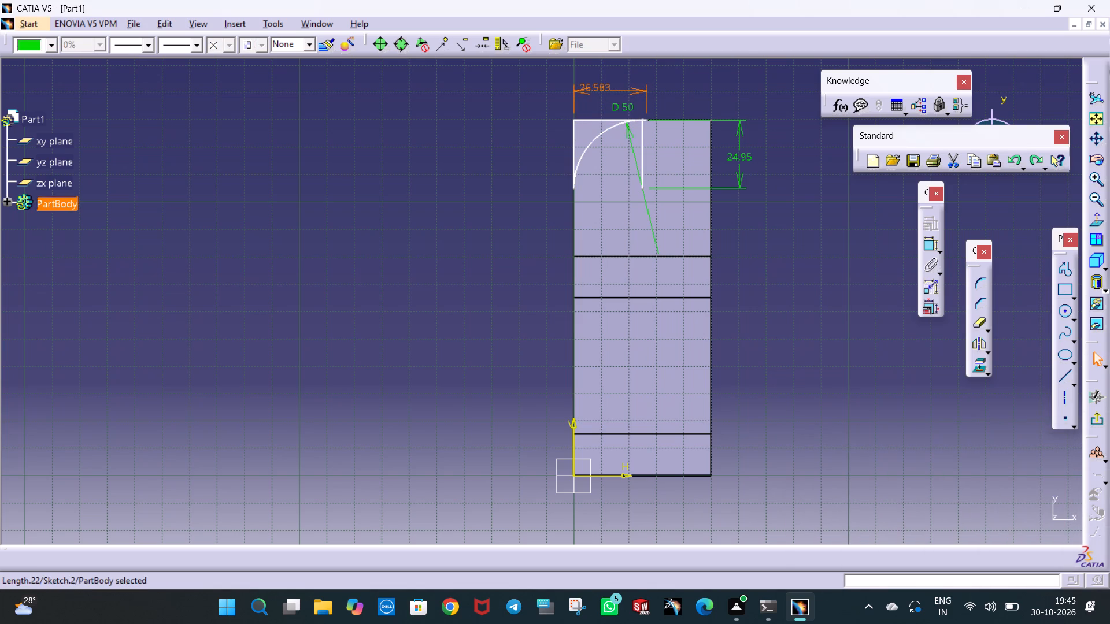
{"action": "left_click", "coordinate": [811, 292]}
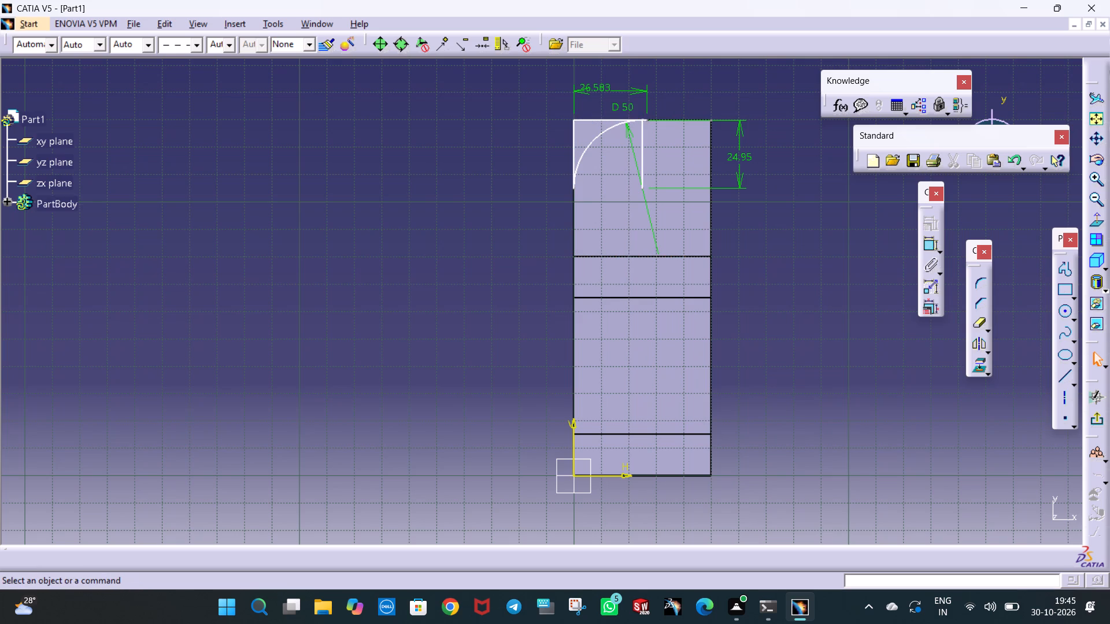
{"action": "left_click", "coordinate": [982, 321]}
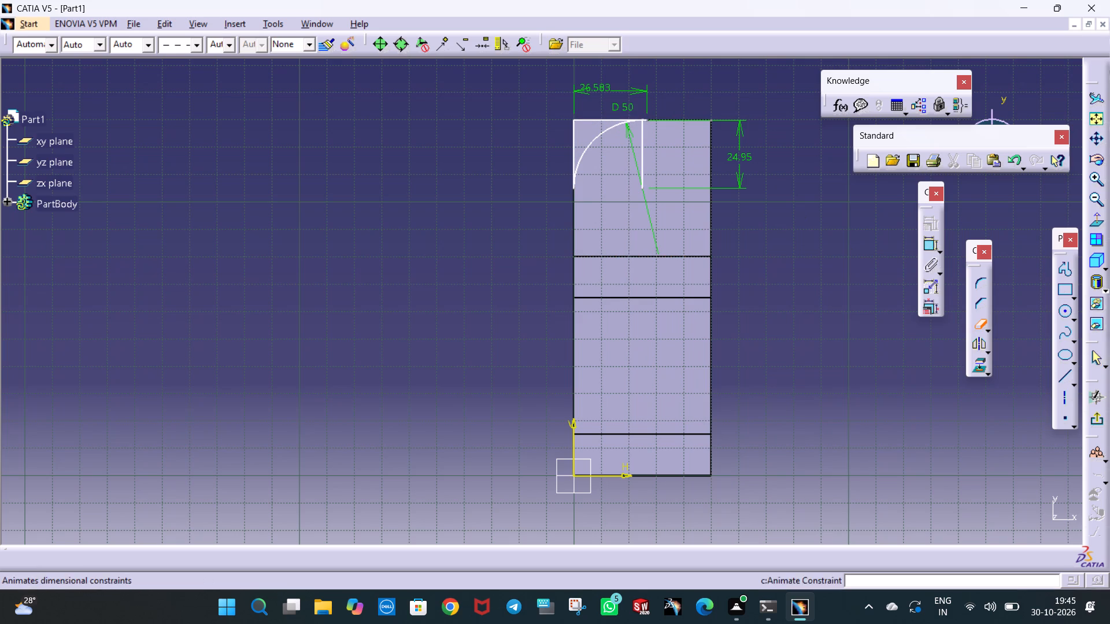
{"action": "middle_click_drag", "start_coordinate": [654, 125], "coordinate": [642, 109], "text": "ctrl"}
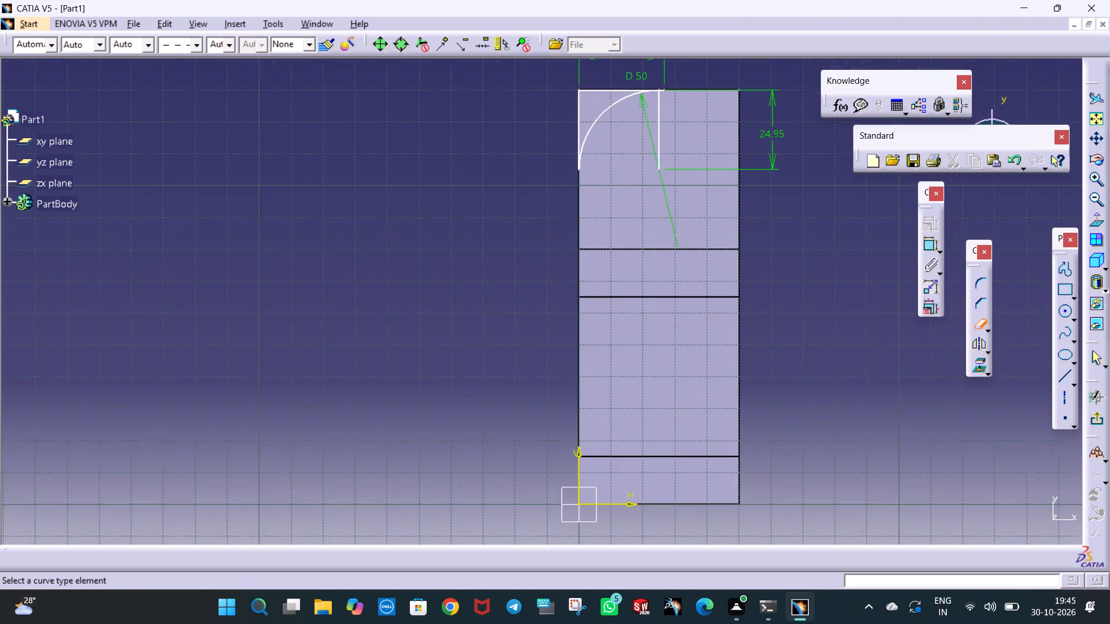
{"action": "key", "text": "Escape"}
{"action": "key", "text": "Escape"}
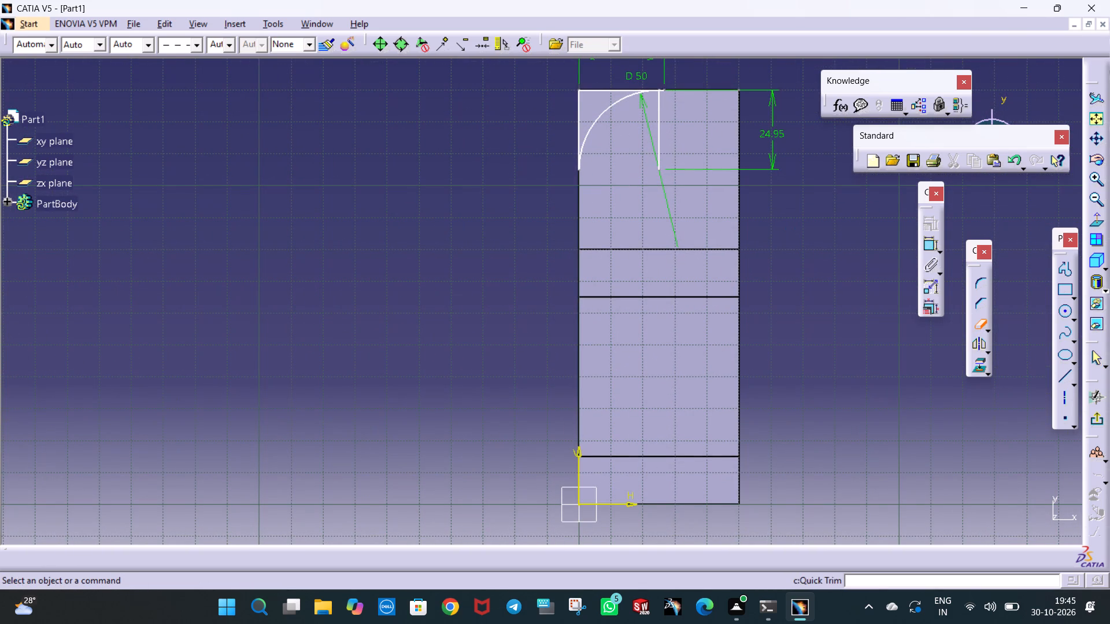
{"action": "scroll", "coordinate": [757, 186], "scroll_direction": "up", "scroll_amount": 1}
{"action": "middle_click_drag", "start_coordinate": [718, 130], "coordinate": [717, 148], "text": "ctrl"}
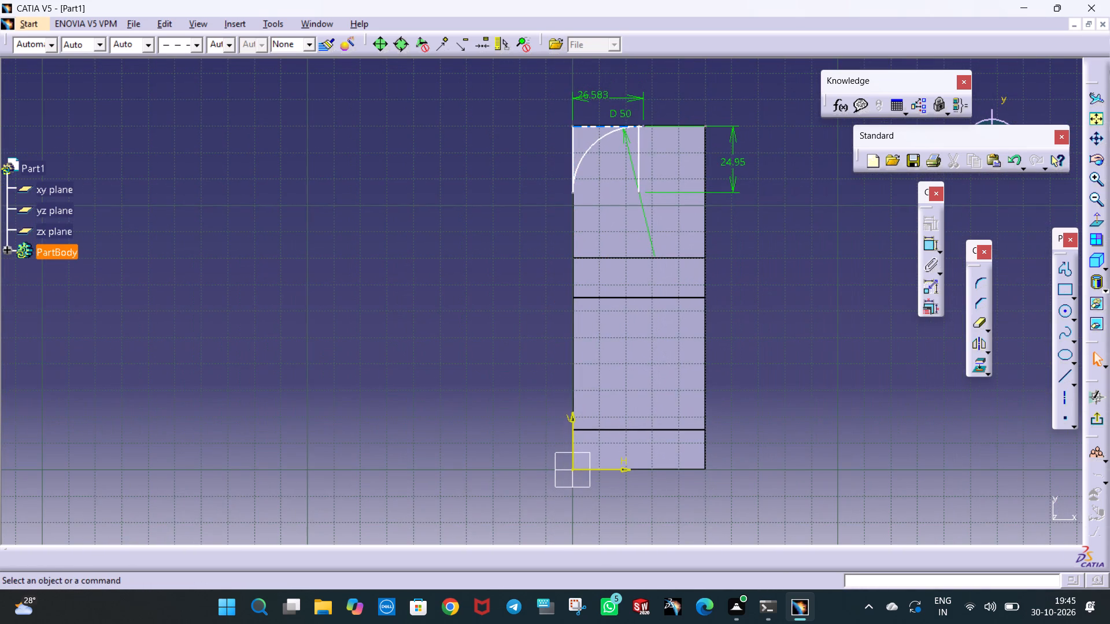
Delete the length dimension of the trimmed end-edge line.
{"action": "left_click", "coordinate": [598, 94]}
{"action": "key", "text": "Delete"}
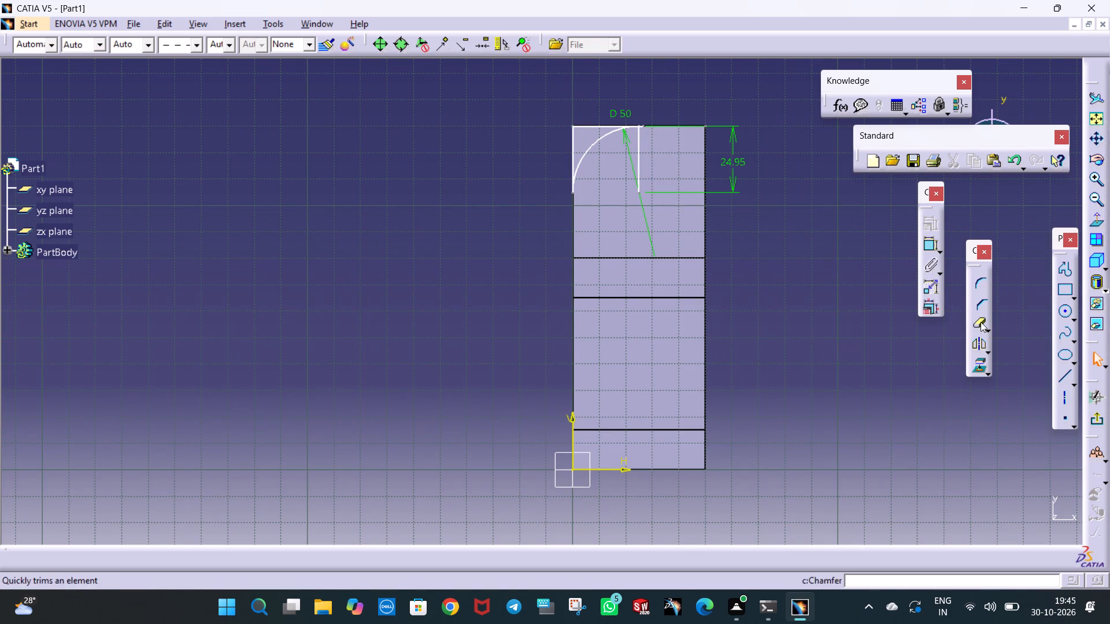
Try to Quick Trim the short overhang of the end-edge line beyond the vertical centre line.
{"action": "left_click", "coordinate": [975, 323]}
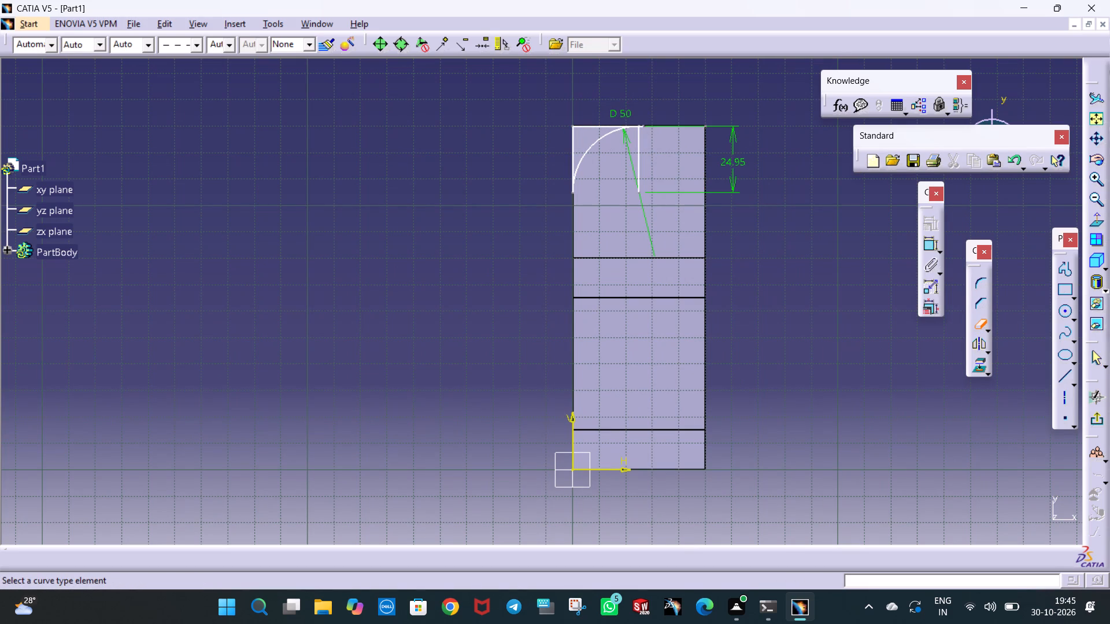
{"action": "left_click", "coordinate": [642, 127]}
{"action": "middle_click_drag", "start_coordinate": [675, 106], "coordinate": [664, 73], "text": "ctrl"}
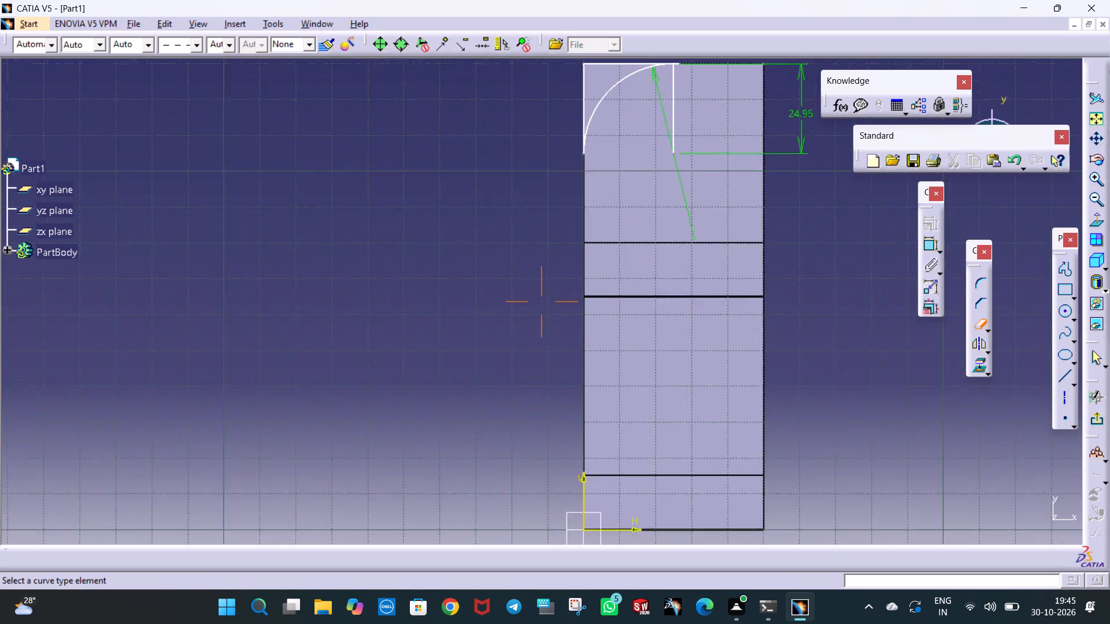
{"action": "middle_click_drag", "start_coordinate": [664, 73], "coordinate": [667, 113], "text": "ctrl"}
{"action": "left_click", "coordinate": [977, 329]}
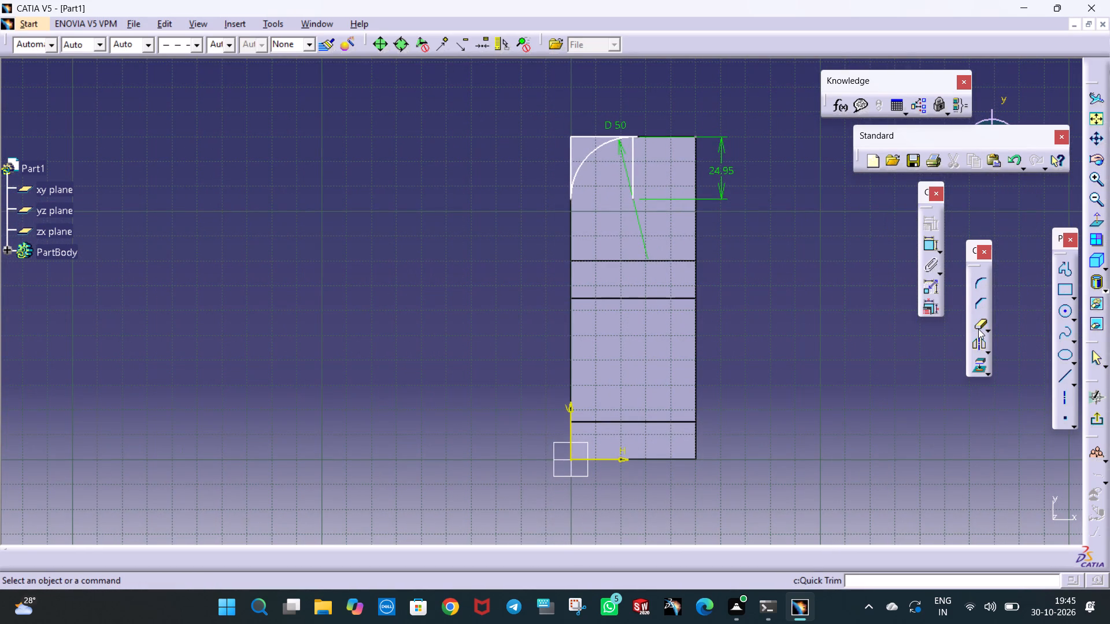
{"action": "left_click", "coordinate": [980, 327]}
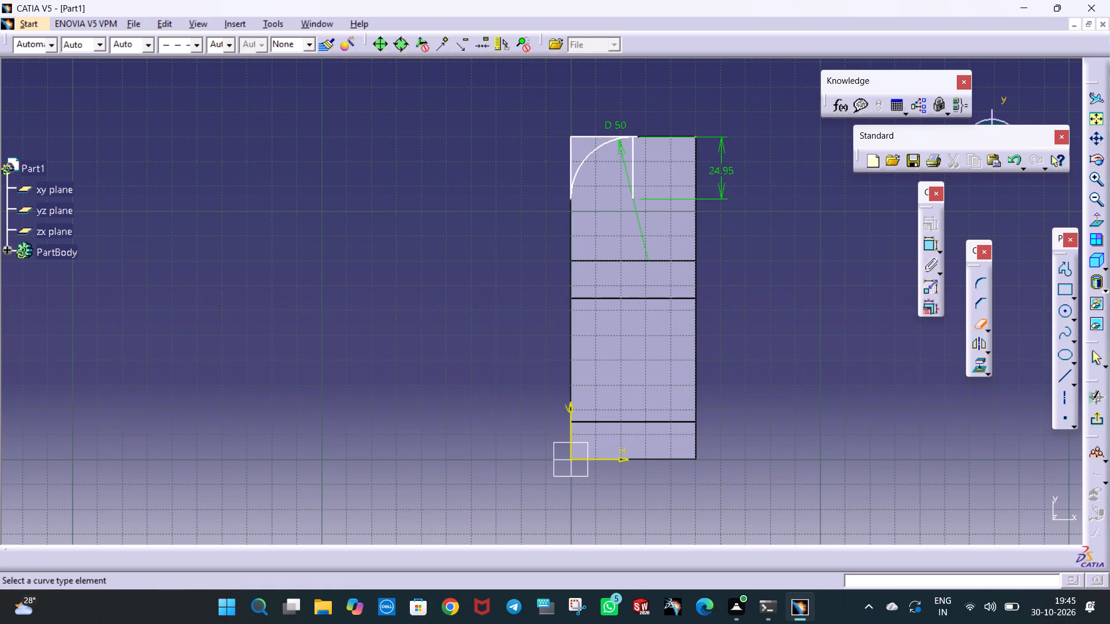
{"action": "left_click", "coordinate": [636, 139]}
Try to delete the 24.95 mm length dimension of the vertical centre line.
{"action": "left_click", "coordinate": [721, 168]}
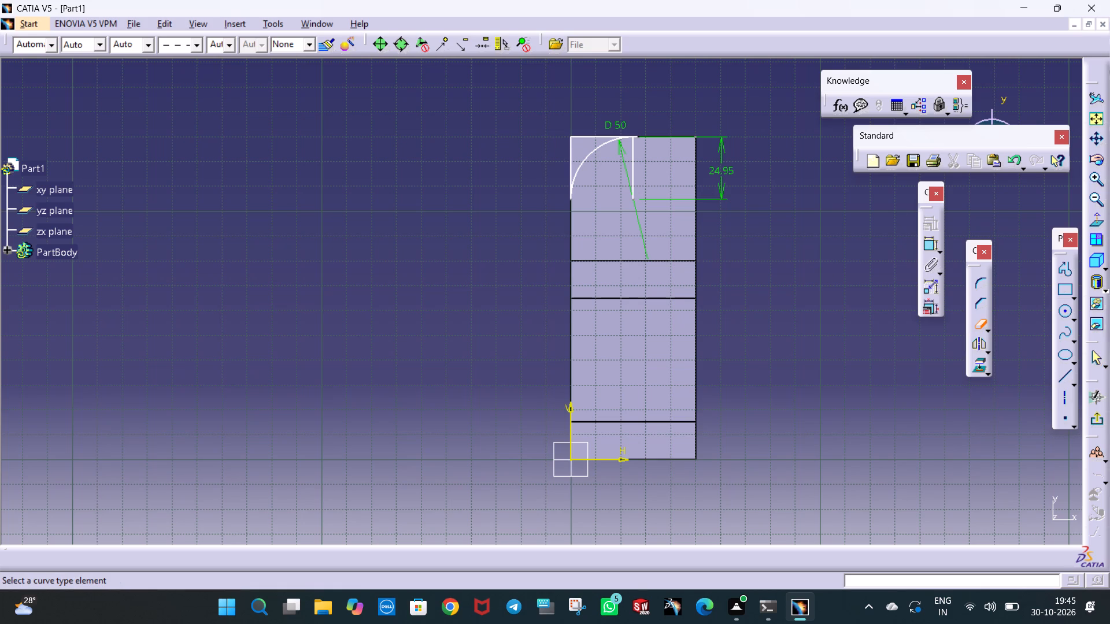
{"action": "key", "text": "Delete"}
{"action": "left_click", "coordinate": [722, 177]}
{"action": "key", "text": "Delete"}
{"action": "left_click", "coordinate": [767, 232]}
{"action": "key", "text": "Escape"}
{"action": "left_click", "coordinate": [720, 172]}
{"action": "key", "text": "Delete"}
Quick Trim away the vertical centre line beneath the arc's end, converting its length to a distance.
{"action": "left_click", "coordinate": [635, 162]}
{"action": "key", "text": "Delete"}
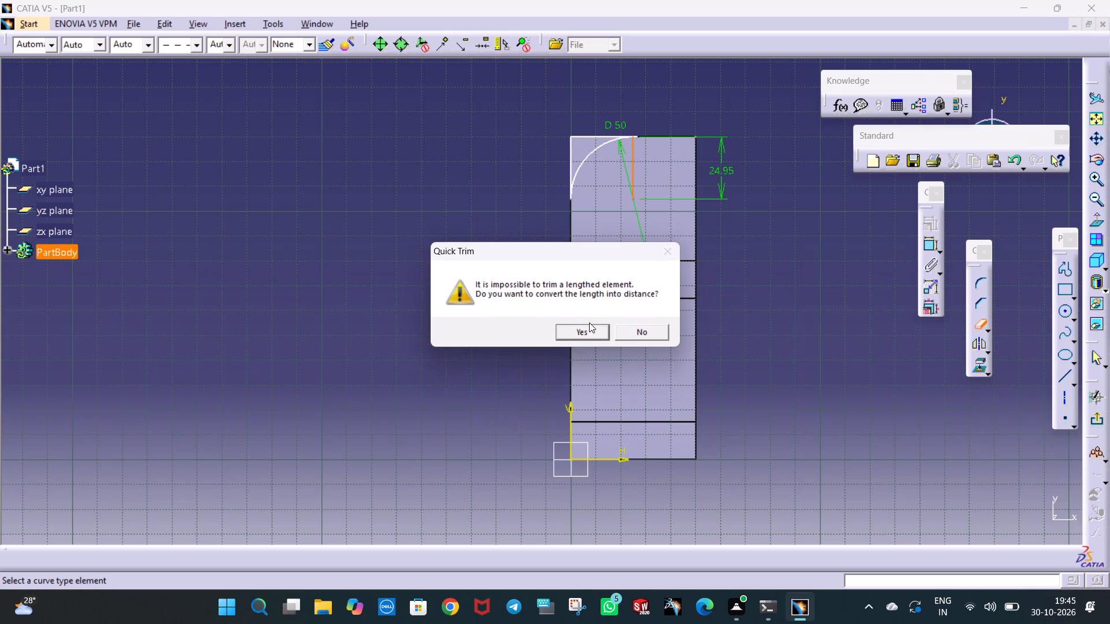
{"action": "left_click", "coordinate": [589, 327]}
{"action": "left_click", "coordinate": [730, 232]}
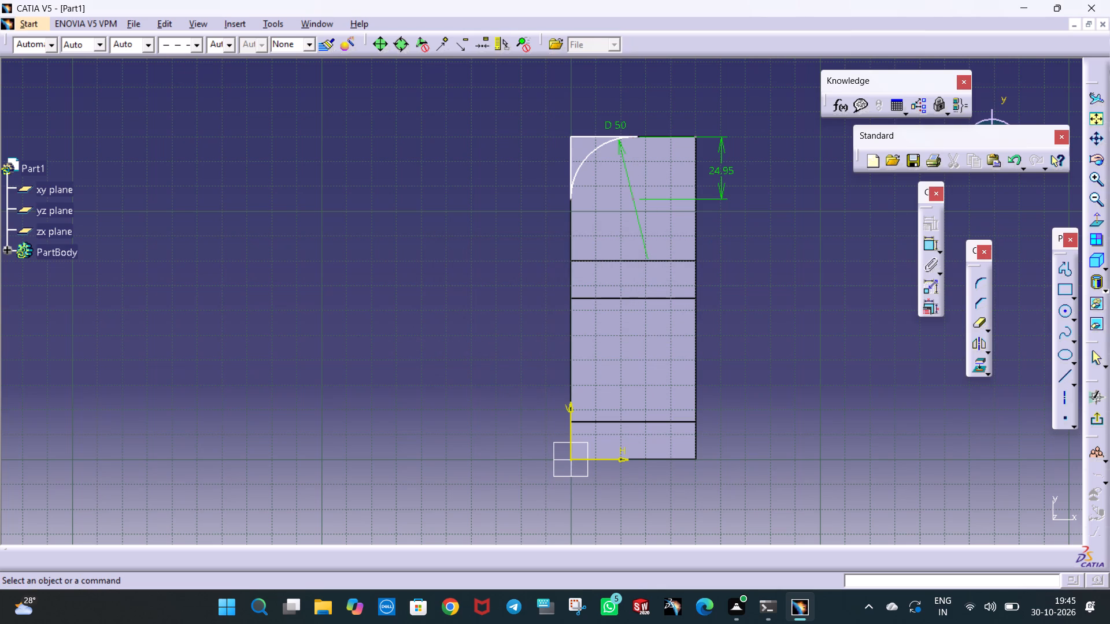
Dimension the vertical side-edge line at the rounded corner and set its length to 25 mm.
{"action": "left_click", "coordinate": [927, 246]}
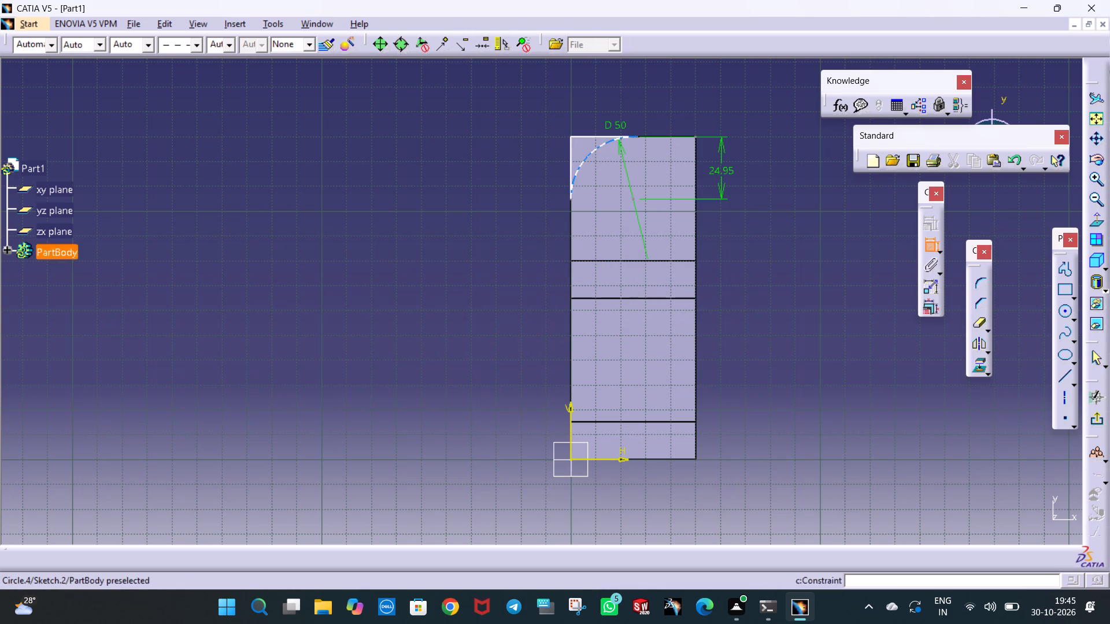
{"action": "left_click", "coordinate": [571, 155]}
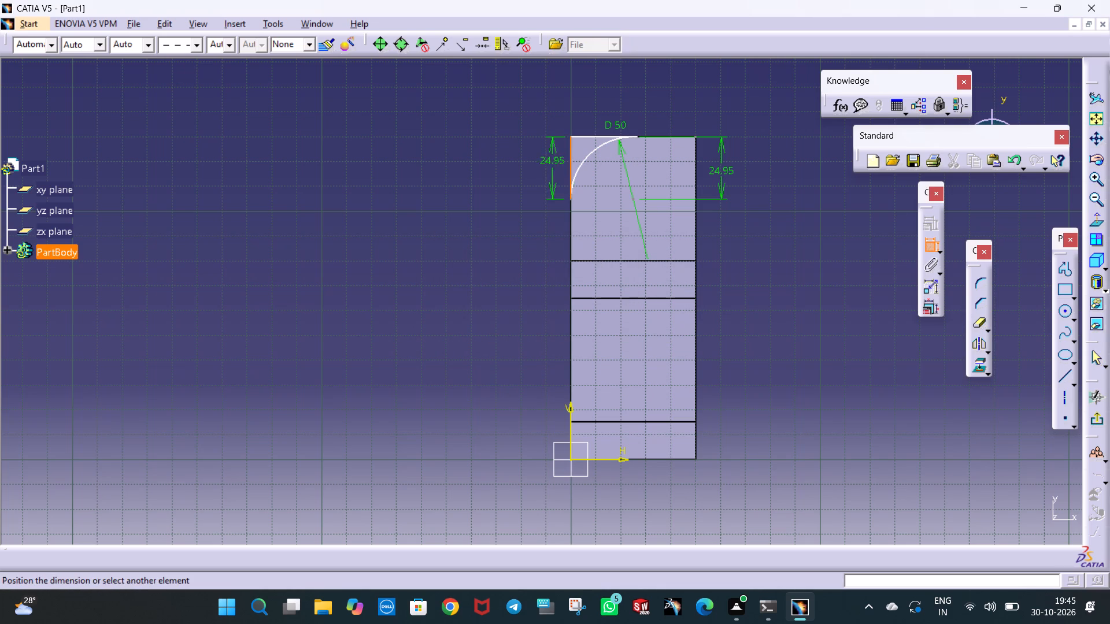
{"action": "left_click", "coordinate": [539, 173]}
{"action": "double_click", "coordinate": [539, 168]}
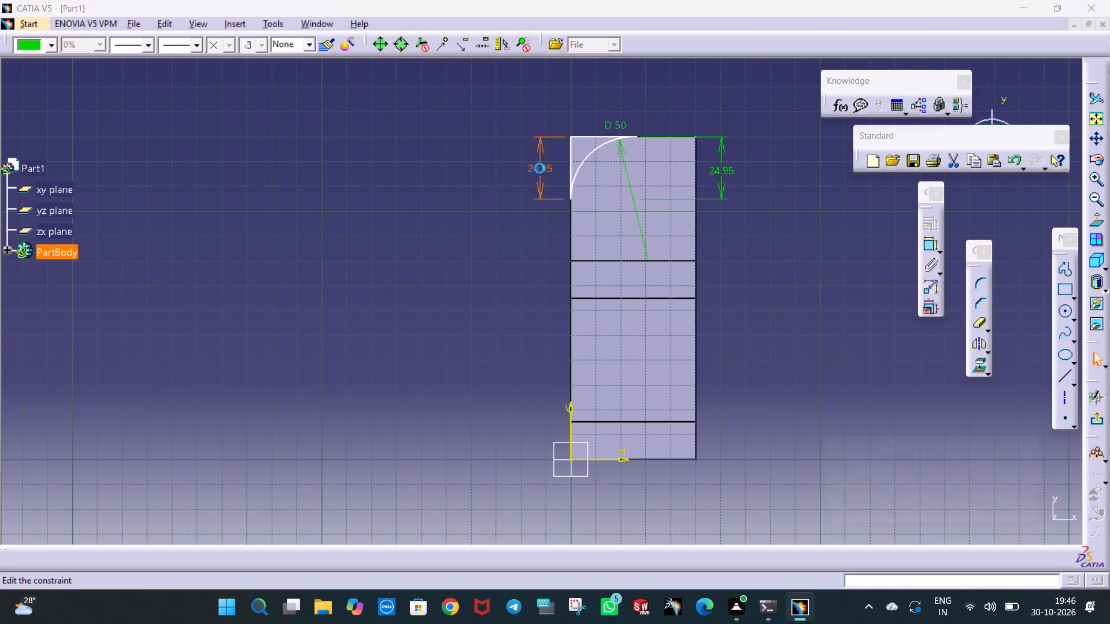
{"action": "type", "text": "25"}
{"action": "key", "text": "Return"}
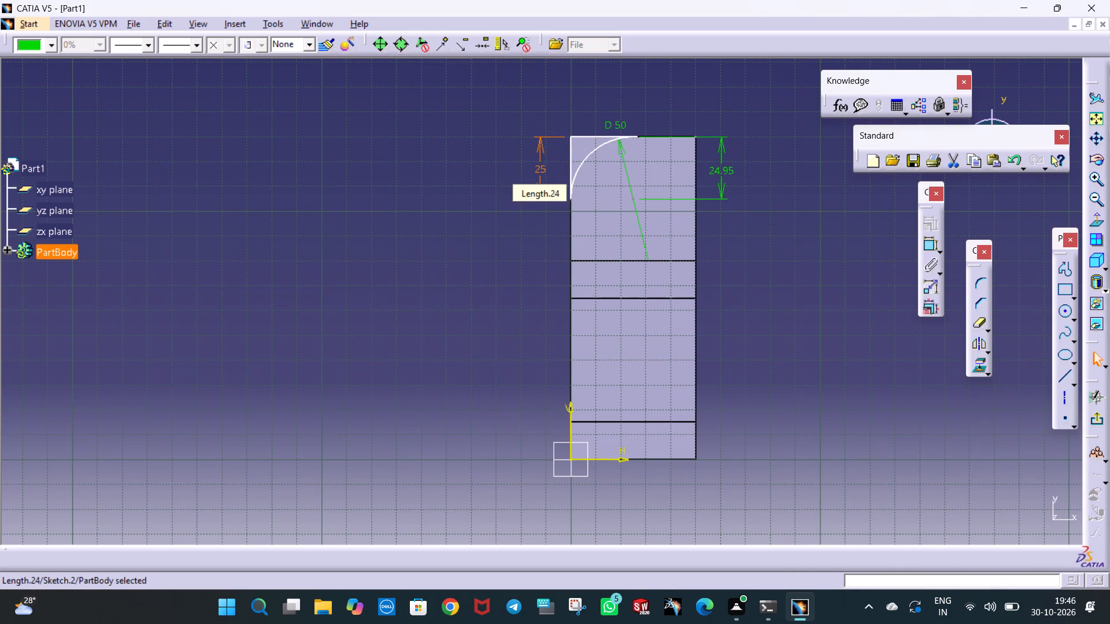
{"action": "left_click", "coordinate": [759, 235]}
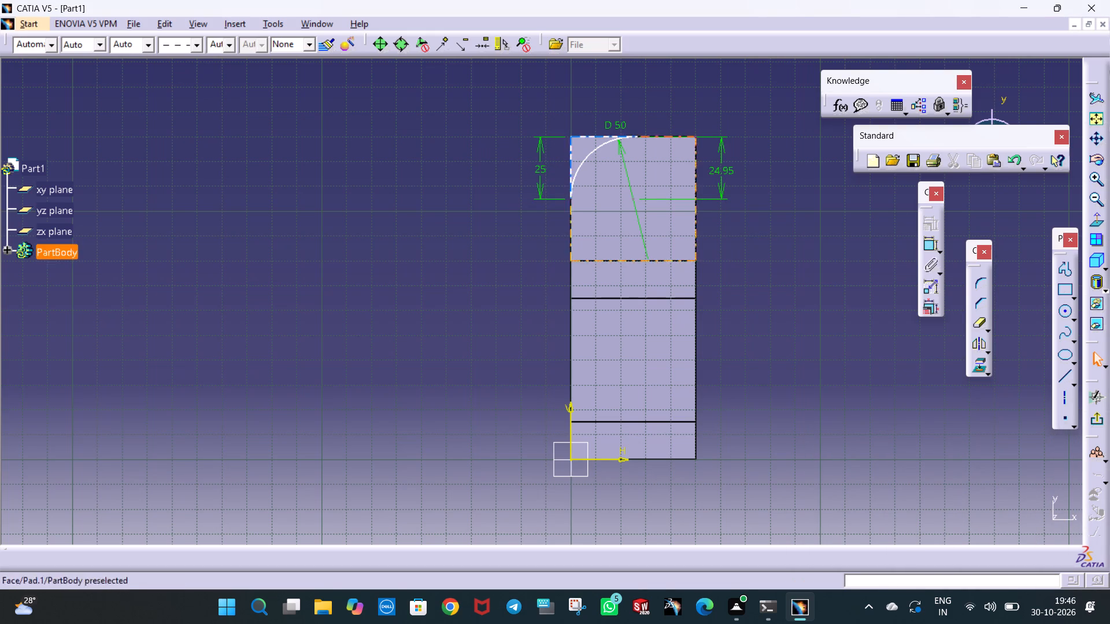
Dimension the length of the horizontal end-edge line above the quarter arc.
{"action": "left_click", "coordinate": [929, 242]}
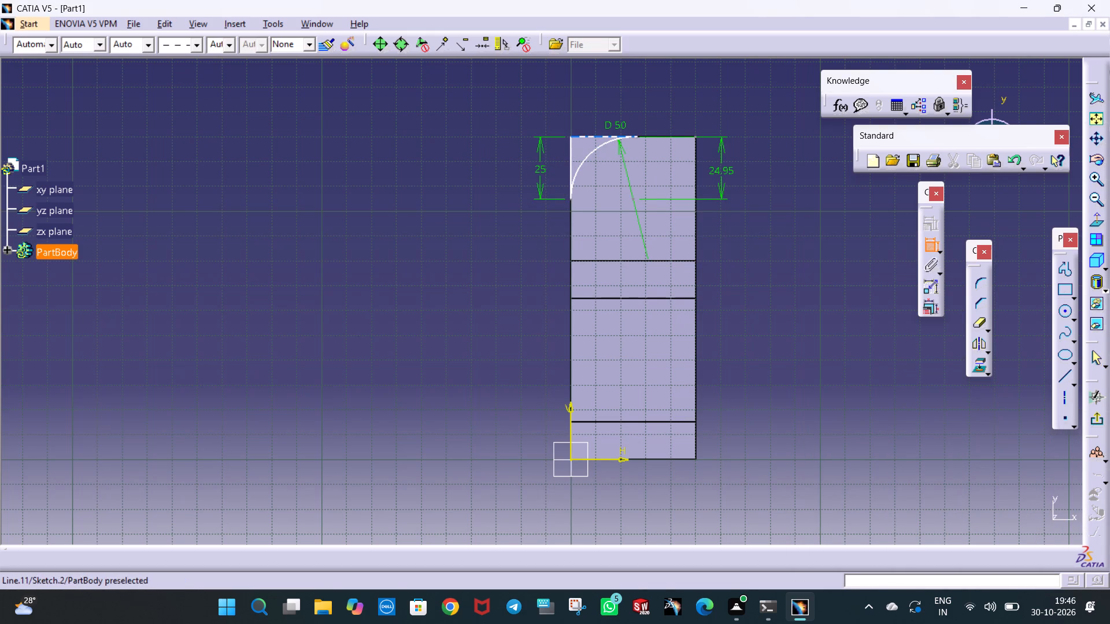
{"action": "left_click", "coordinate": [602, 138]}
{"action": "triple_click", "coordinate": [594, 110]}
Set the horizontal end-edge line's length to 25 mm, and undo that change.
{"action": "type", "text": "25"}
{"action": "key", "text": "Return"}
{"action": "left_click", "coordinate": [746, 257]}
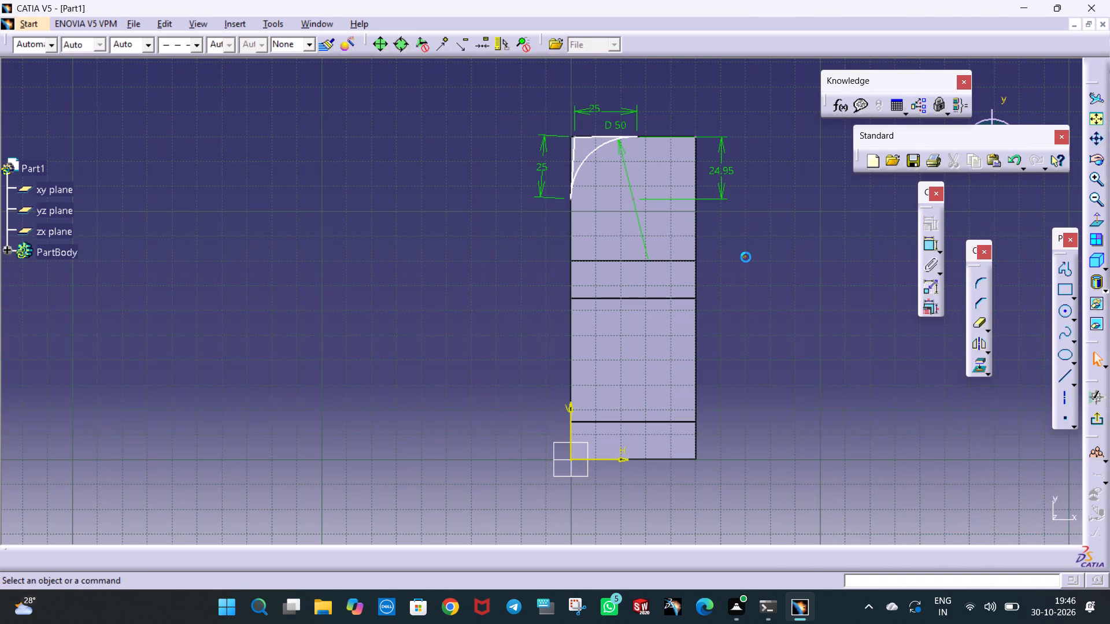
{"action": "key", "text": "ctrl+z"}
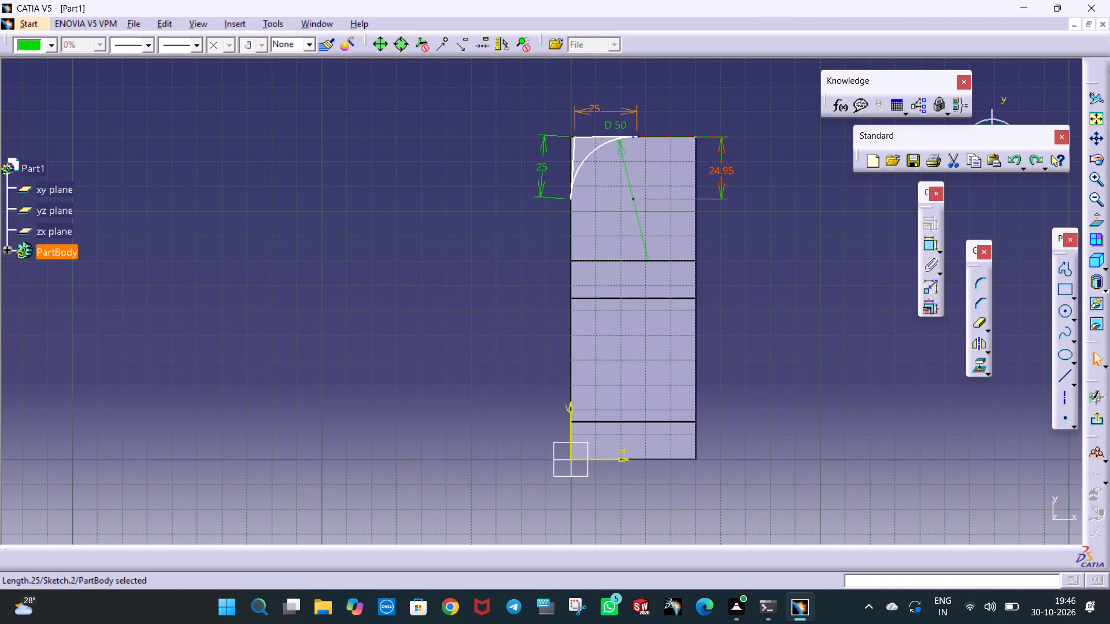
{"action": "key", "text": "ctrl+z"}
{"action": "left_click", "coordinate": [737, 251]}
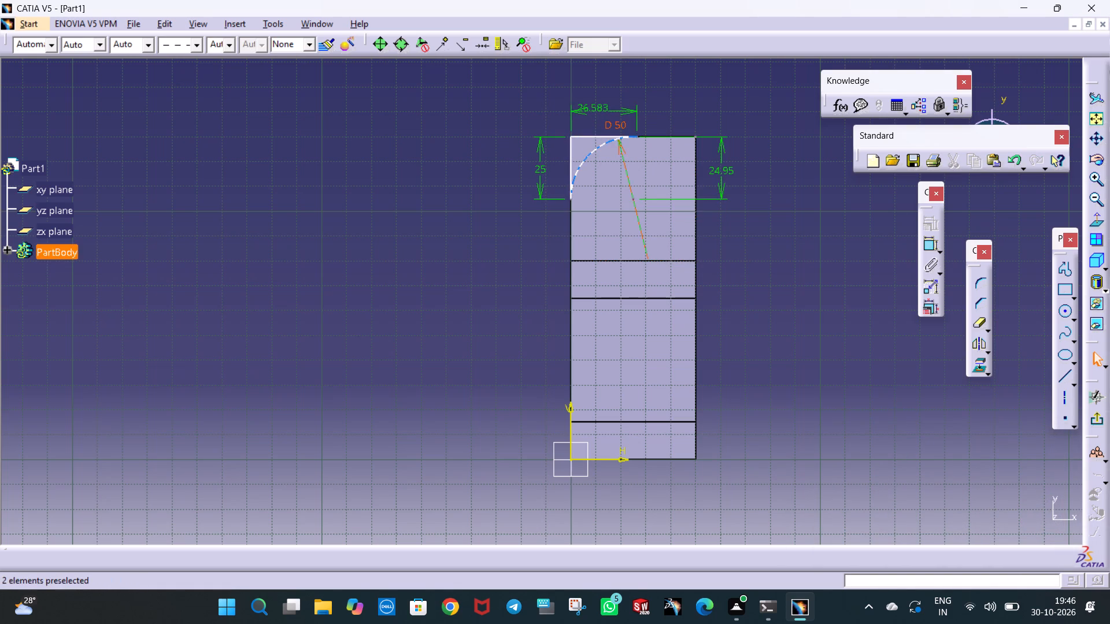
Check the quarter arc's centre point and radius in its circle definition, leaving them as they are.
{"action": "double_click", "coordinate": [602, 145]}
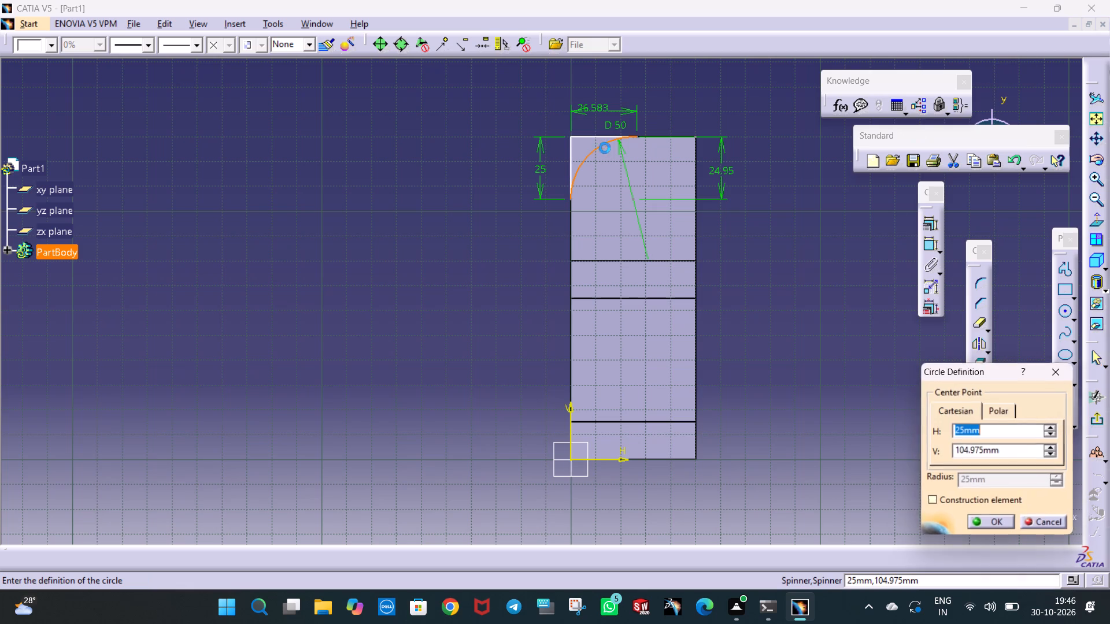
{"action": "left_click", "coordinate": [993, 529]}
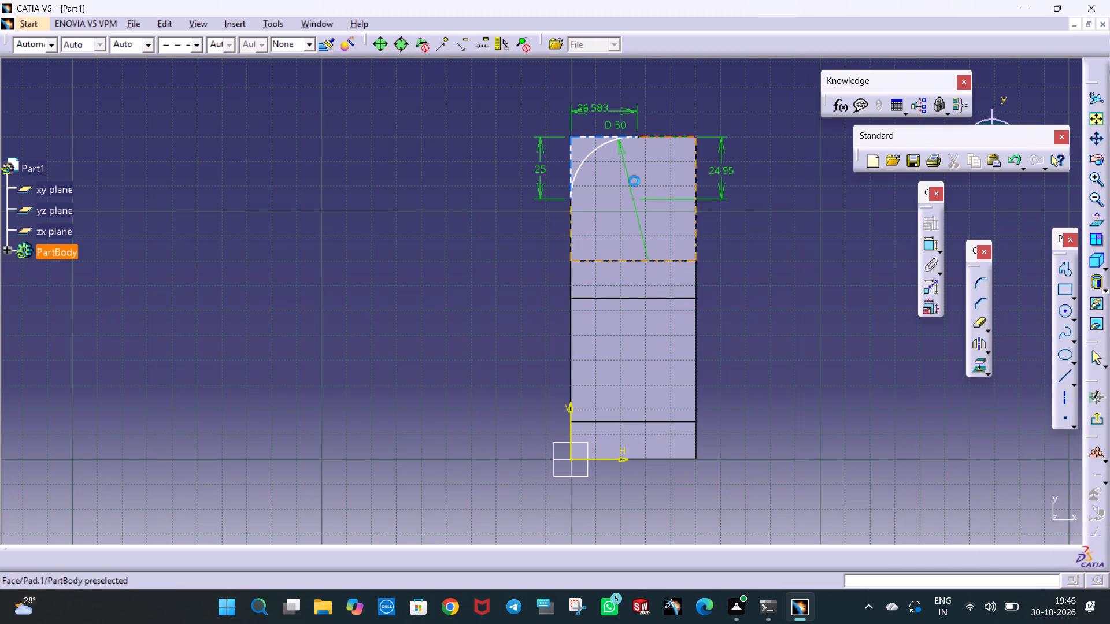
Select the quarter arc in the corner profile.
{"action": "left_click", "coordinate": [594, 154]}
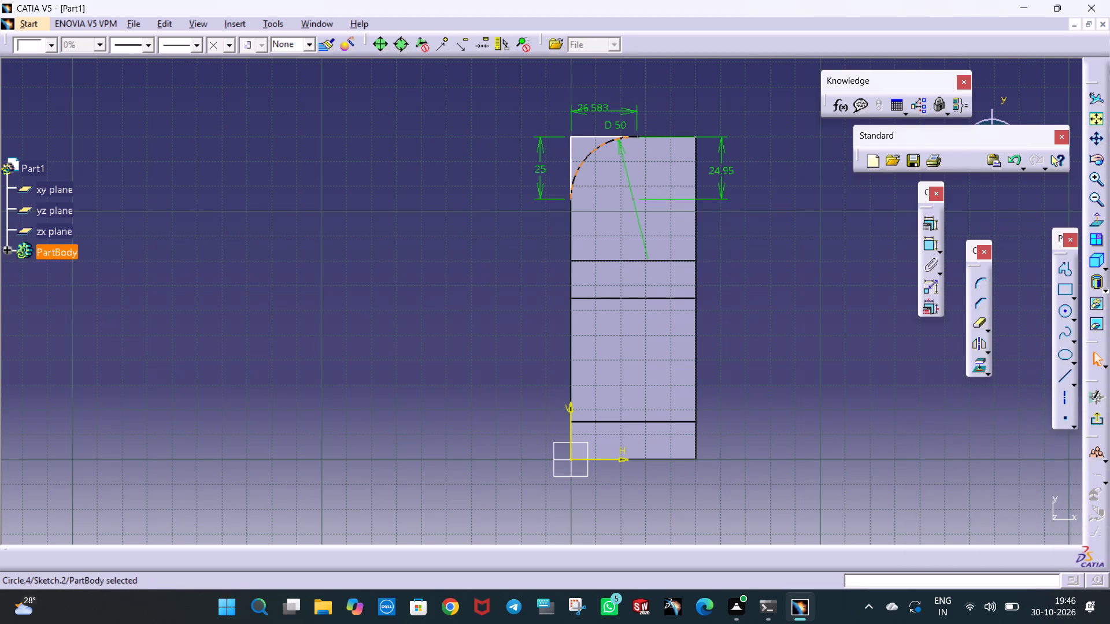
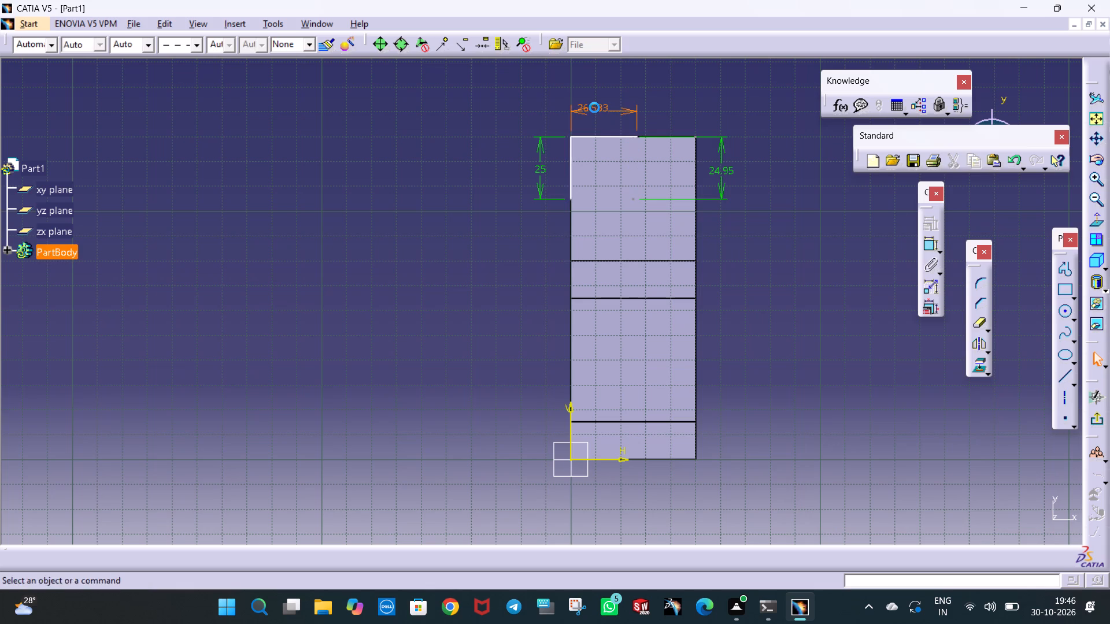
Delete the 24.95 mm vertical dimension and the horizontal end-edge line from the corner profile.
{"action": "left_click", "coordinate": [719, 170]}
{"action": "key", "text": "Delete"}
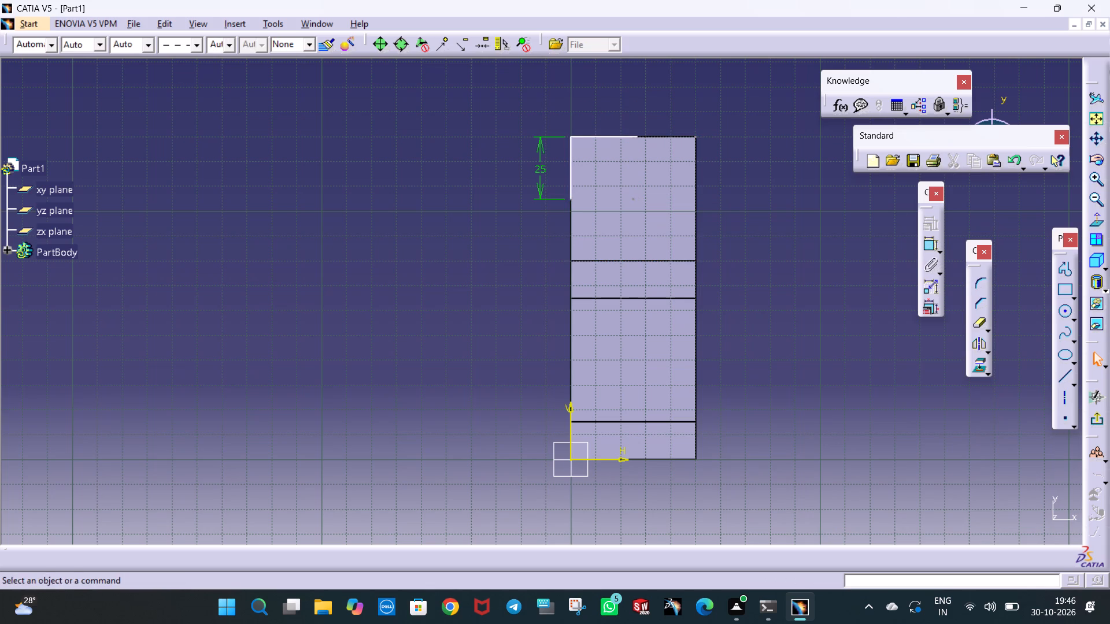
{"action": "left_click", "coordinate": [596, 135]}
{"action": "key", "text": "Delete"}
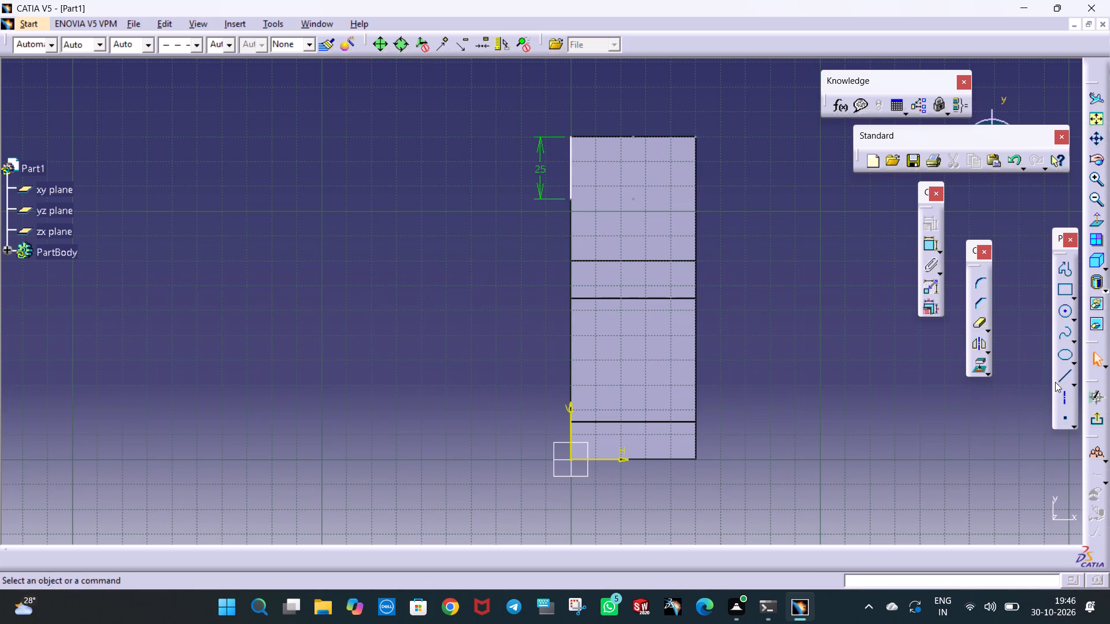
Draw a 25 mm horizontal line along the end edge from the outer corner and dimension its length.
{"action": "left_click", "coordinate": [1068, 376]}
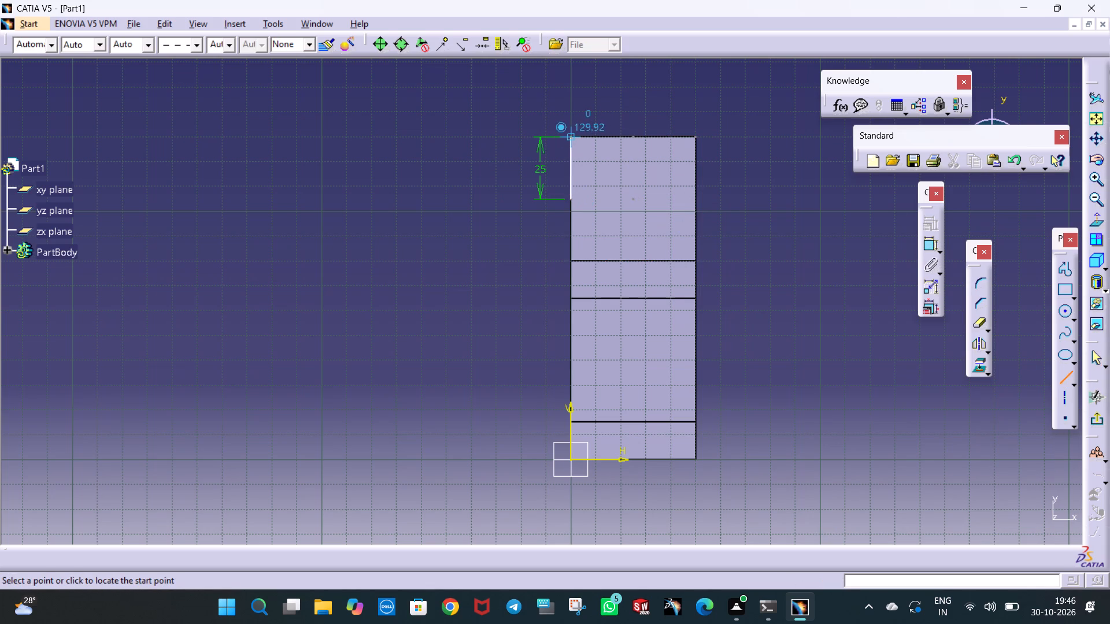
{"action": "left_click", "coordinate": [571, 139]}
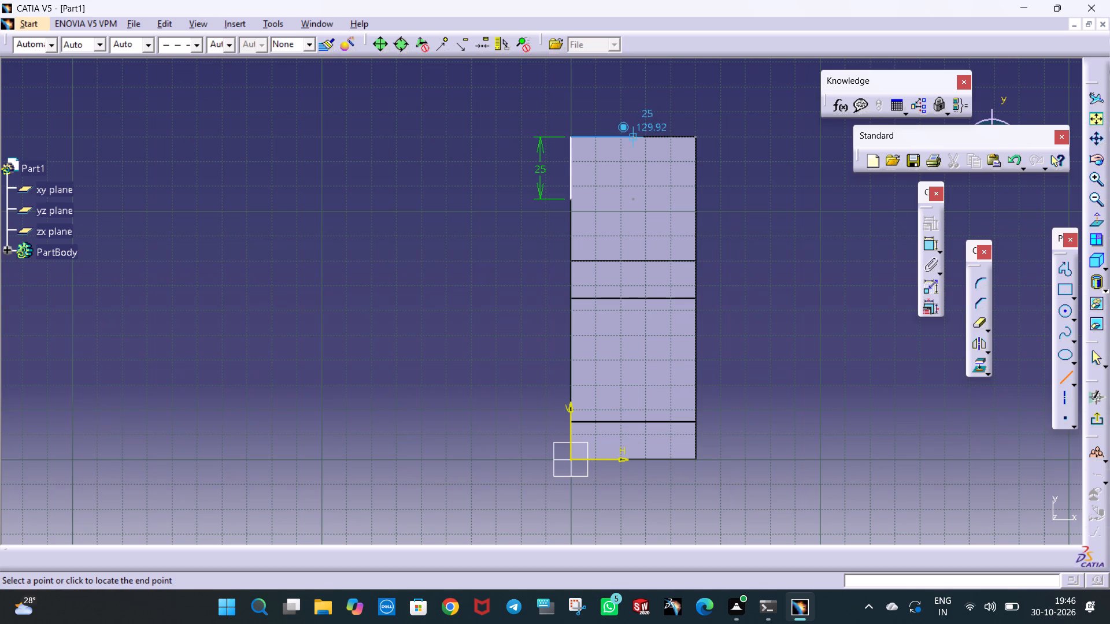
{"action": "left_click", "coordinate": [632, 136]}
{"action": "left_click", "coordinate": [813, 235]}
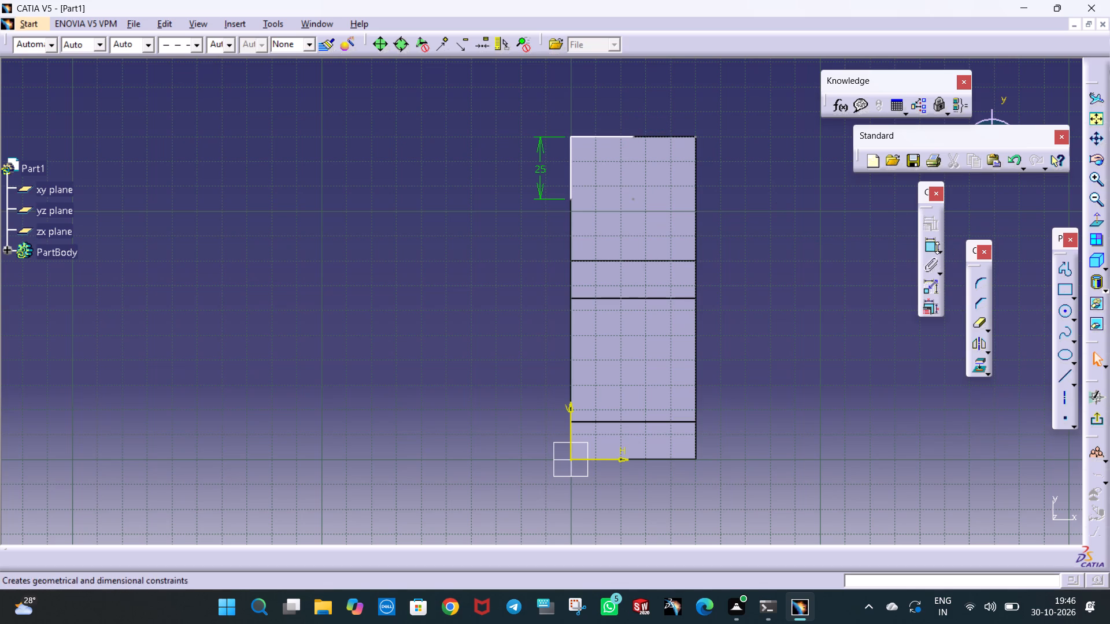
{"action": "left_click", "coordinate": [932, 242]}
{"action": "left_click", "coordinate": [598, 135]}
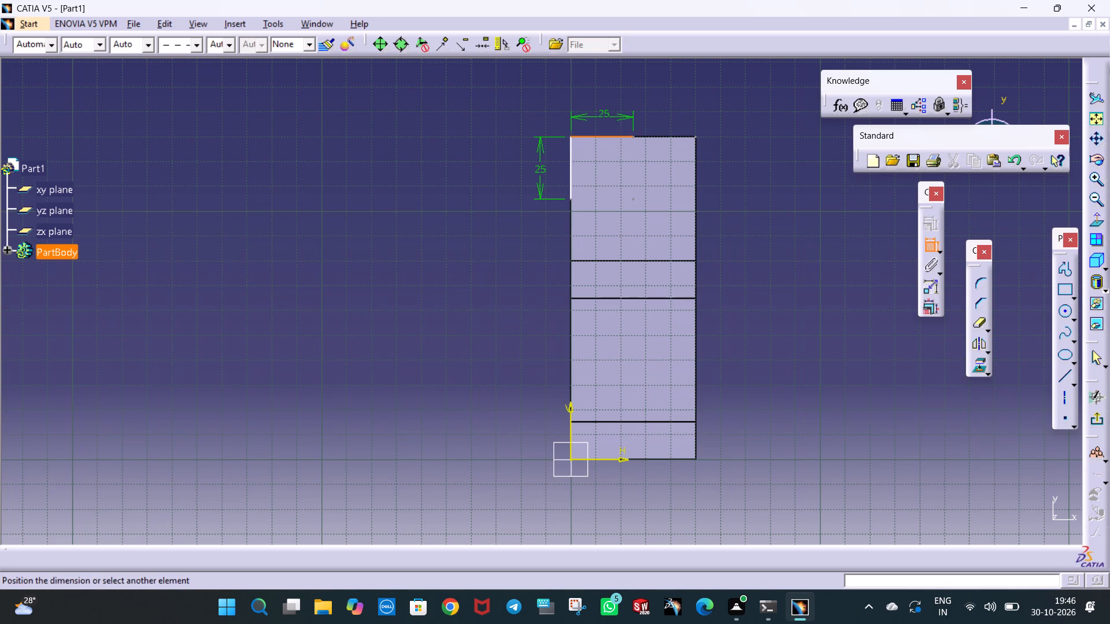
{"action": "left_click", "coordinate": [606, 109]}
{"action": "left_click", "coordinate": [690, 127]}
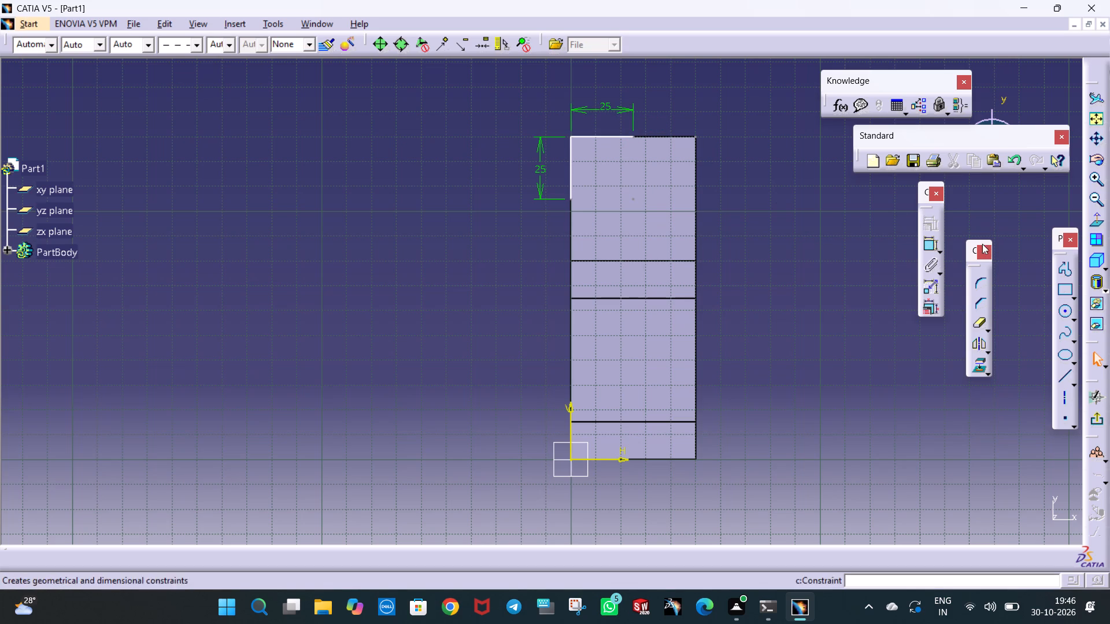
Sketch a three-point arc with limits joining the free ends of the two 25 mm lines, bulging towards the corner.
{"action": "left_click", "coordinate": [1076, 324]}
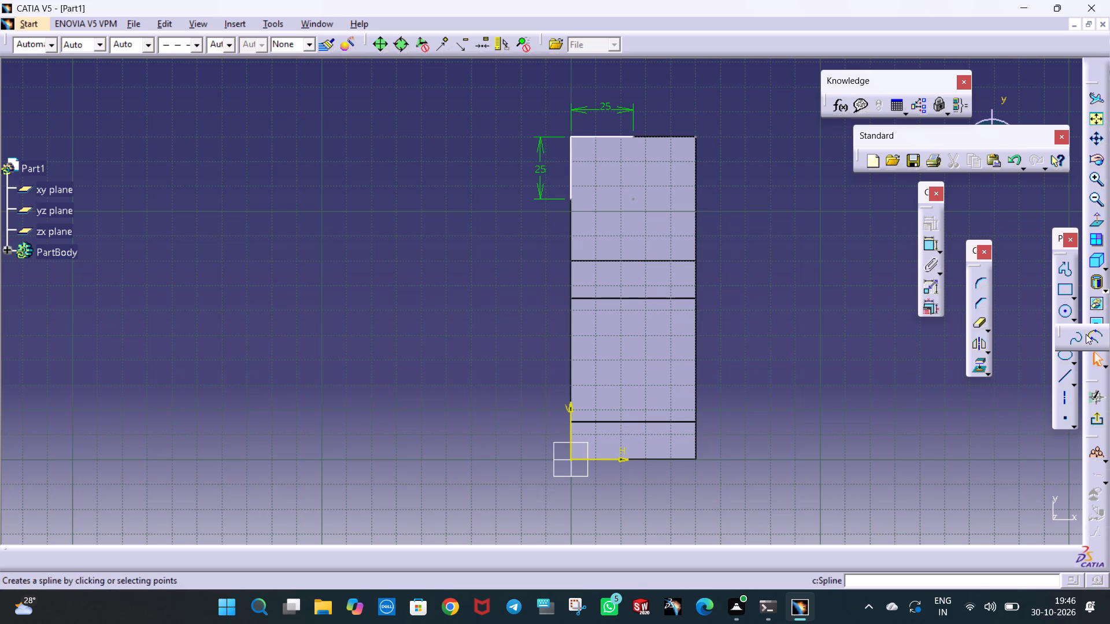
{"action": "left_click", "coordinate": [1075, 313]}
{"action": "left_click", "coordinate": [1076, 320]}
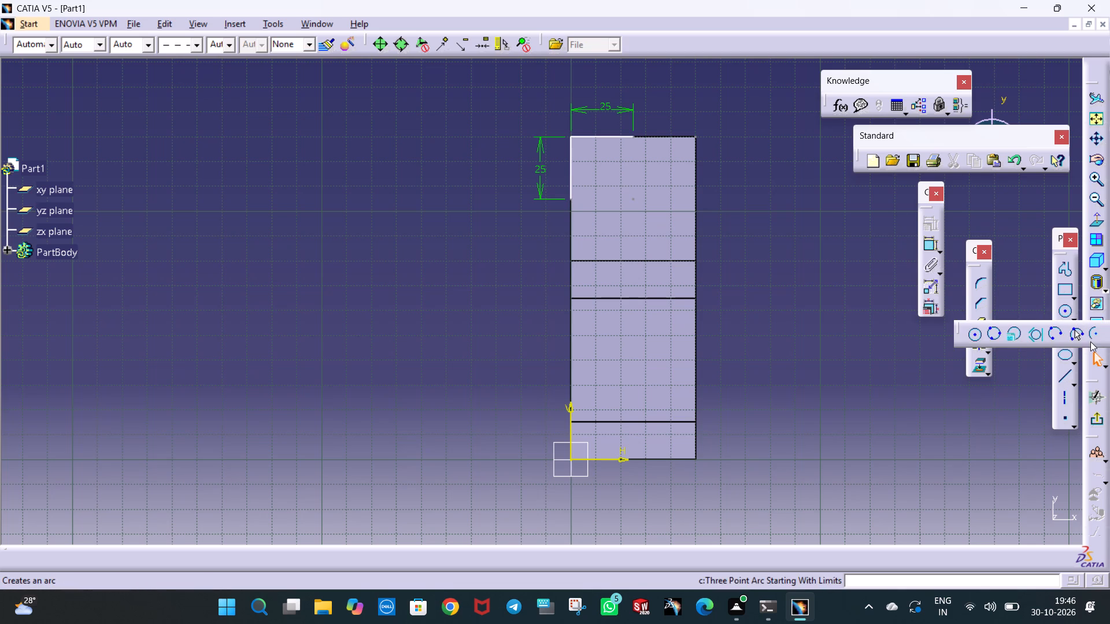
{"action": "left_click", "coordinate": [1075, 333]}
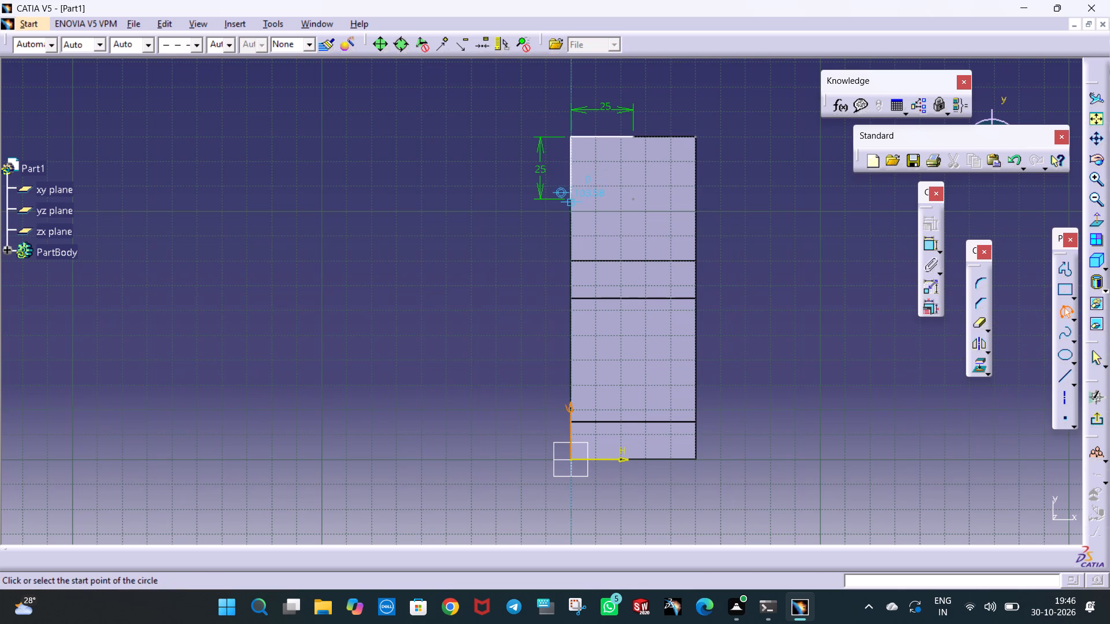
{"action": "left_click", "coordinate": [572, 198]}
{"action": "left_click", "coordinate": [634, 136]}
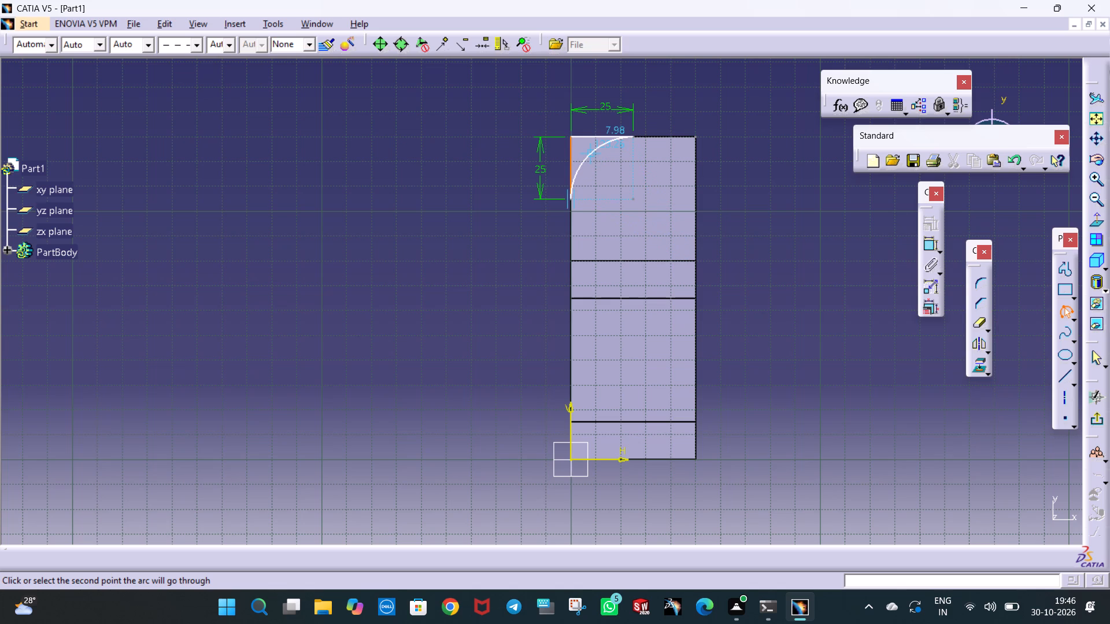
{"action": "left_click", "coordinate": [594, 157]}
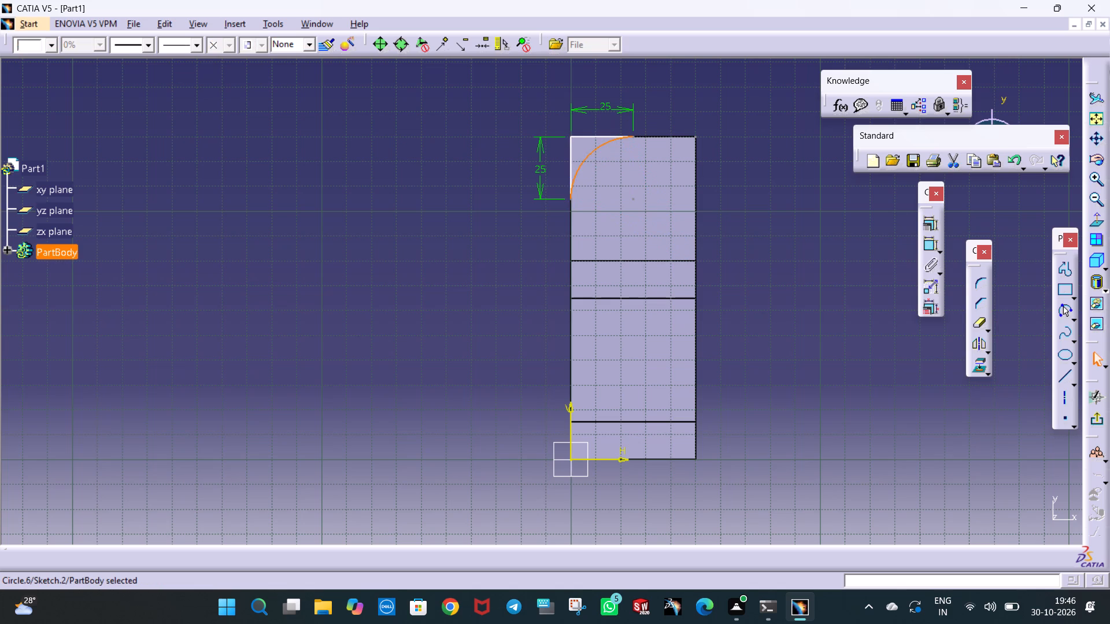
{"action": "left_click", "coordinate": [811, 207]}
Dimension the arc's radius and set it to 25 mm.
{"action": "left_click", "coordinate": [925, 243]}
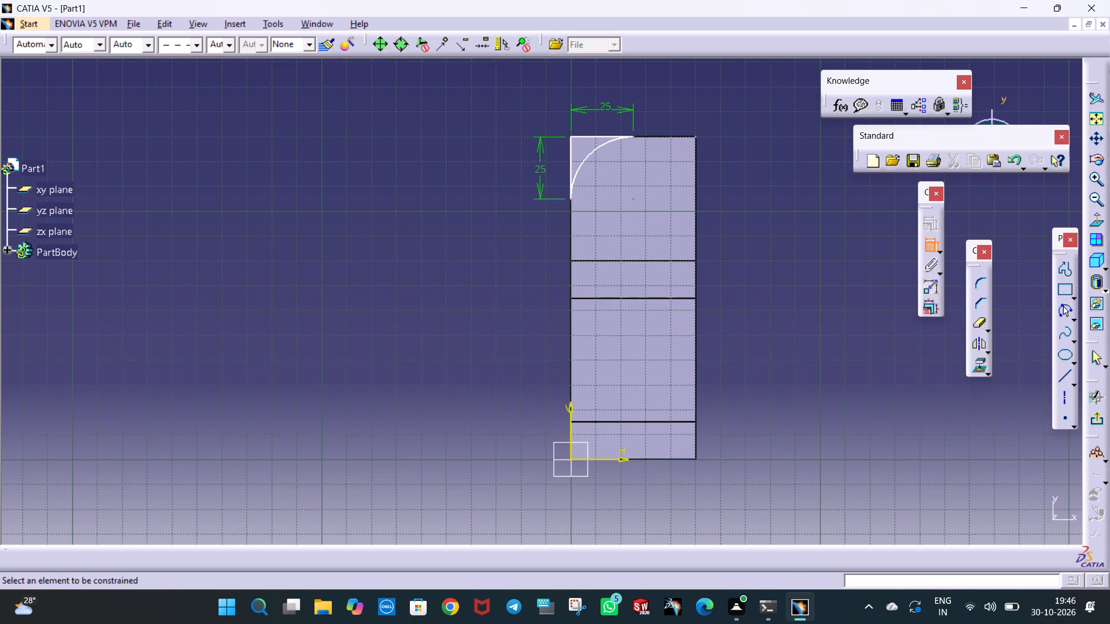
{"action": "left_click", "coordinate": [588, 154]}
{"action": "left_click", "coordinate": [621, 168]}
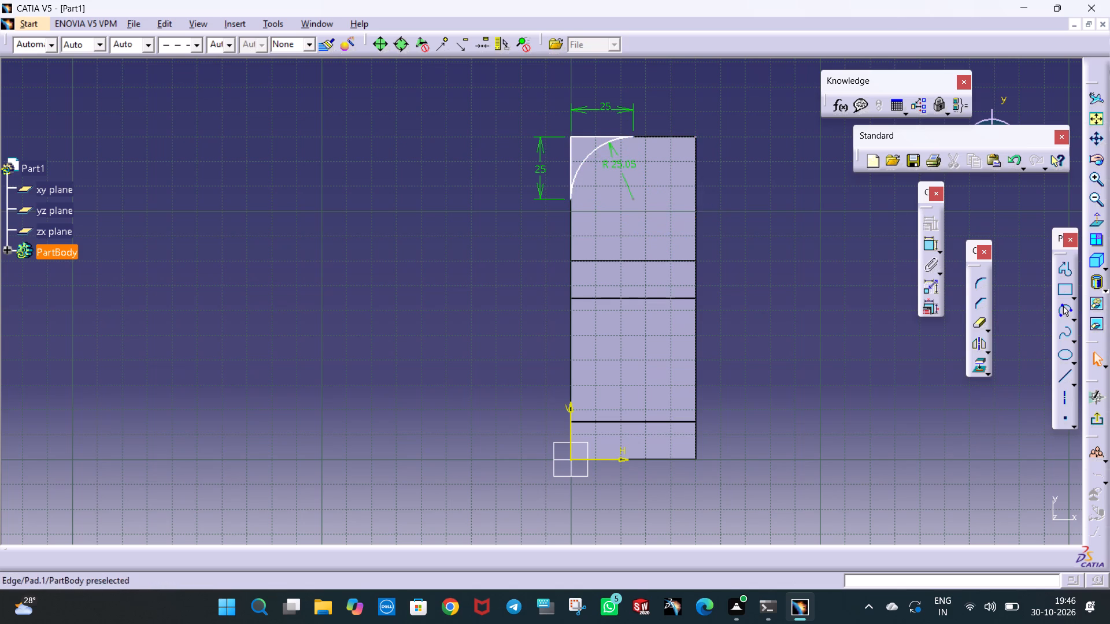
{"action": "double_click", "coordinate": [631, 161]}
{"action": "type", "text": "25"}
{"action": "key", "text": "Return"}
{"action": "left_click", "coordinate": [746, 220]}
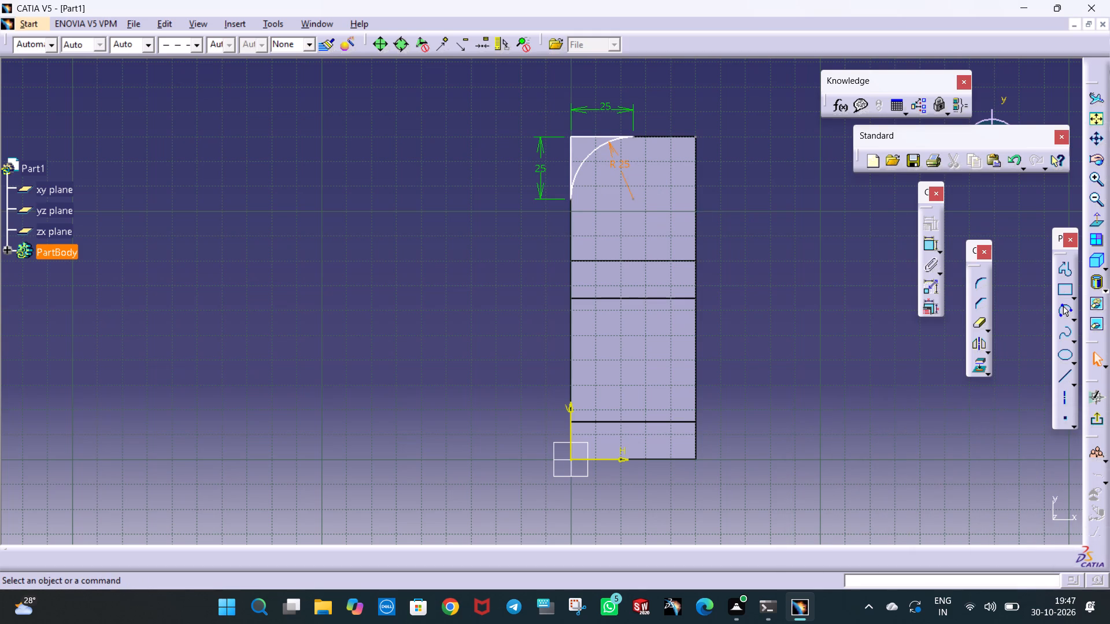
Leave the sketch by switching to the Part Design workbench.
{"action": "left_click", "coordinate": [40, 24]}
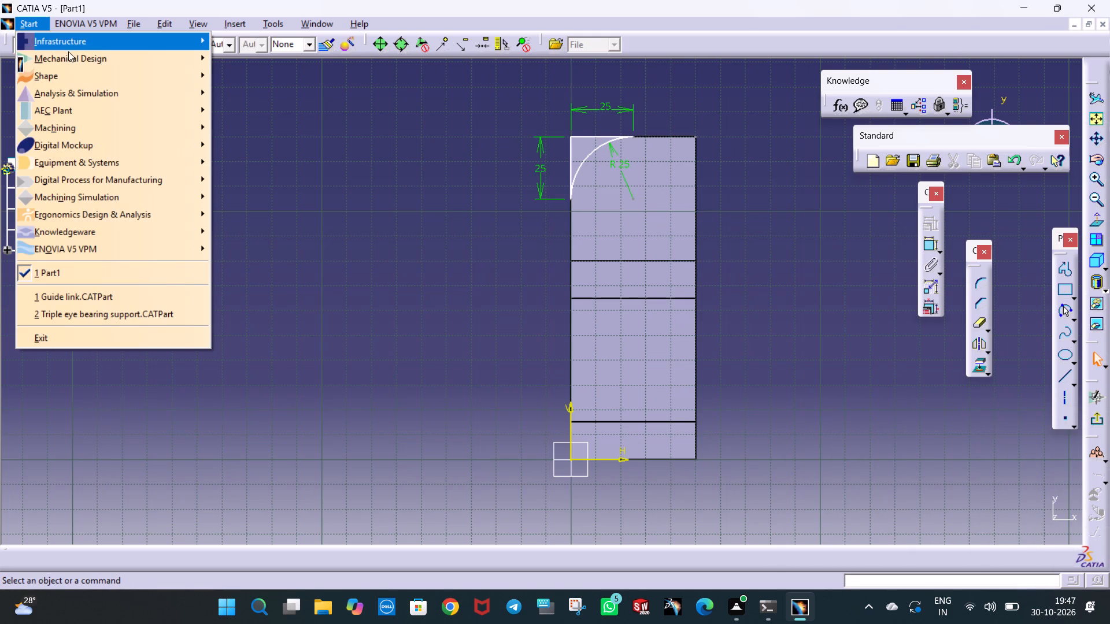
{"action": "left_click", "coordinate": [69, 52]}
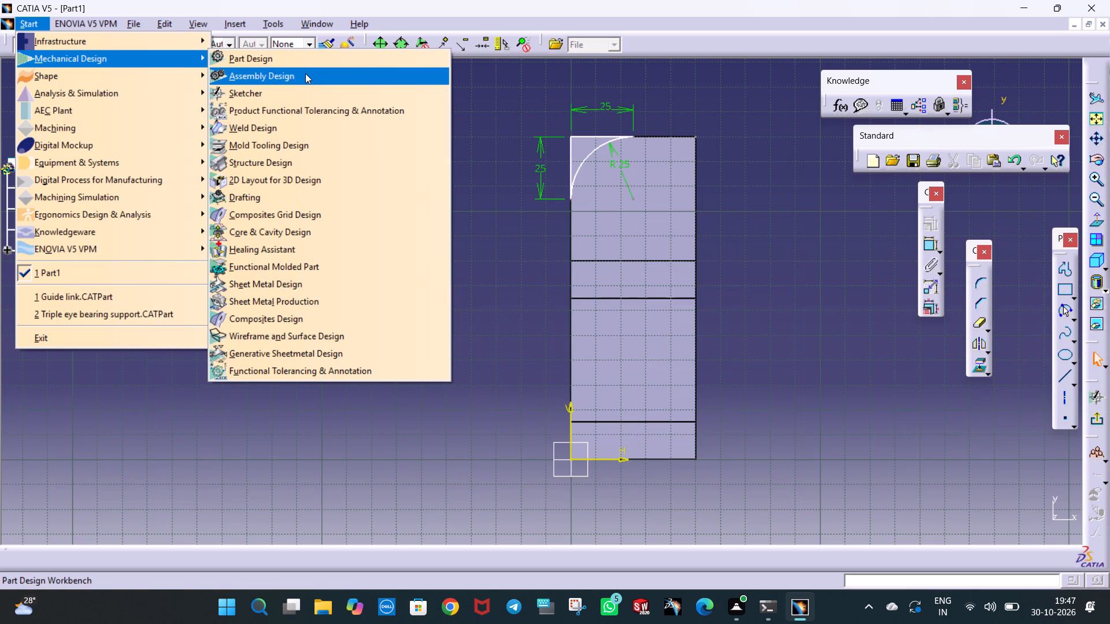
{"action": "left_click", "coordinate": [310, 58]}
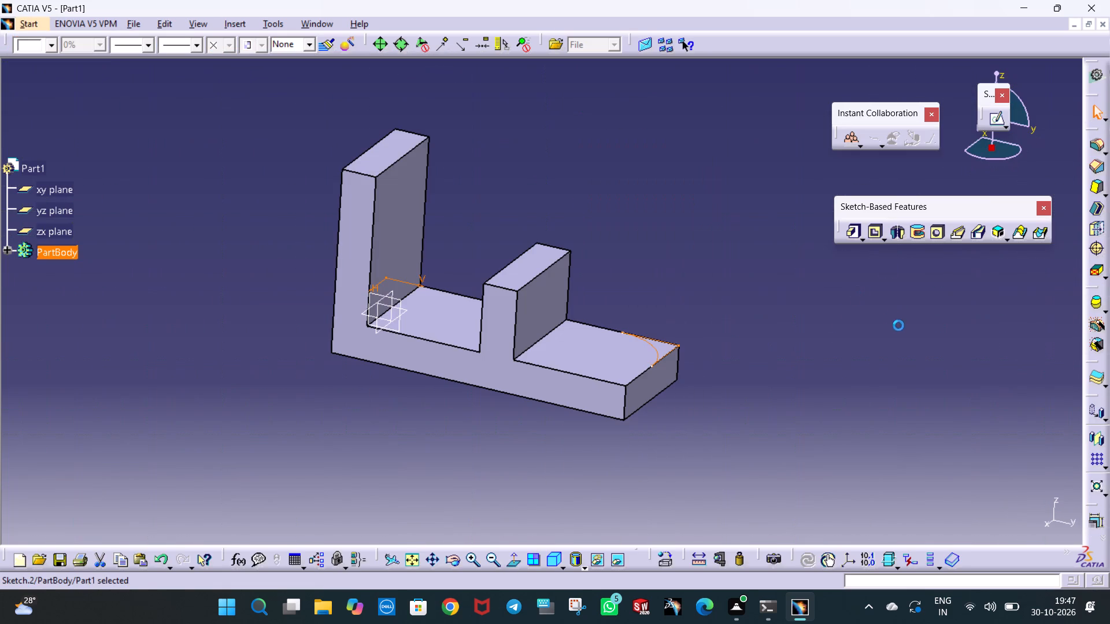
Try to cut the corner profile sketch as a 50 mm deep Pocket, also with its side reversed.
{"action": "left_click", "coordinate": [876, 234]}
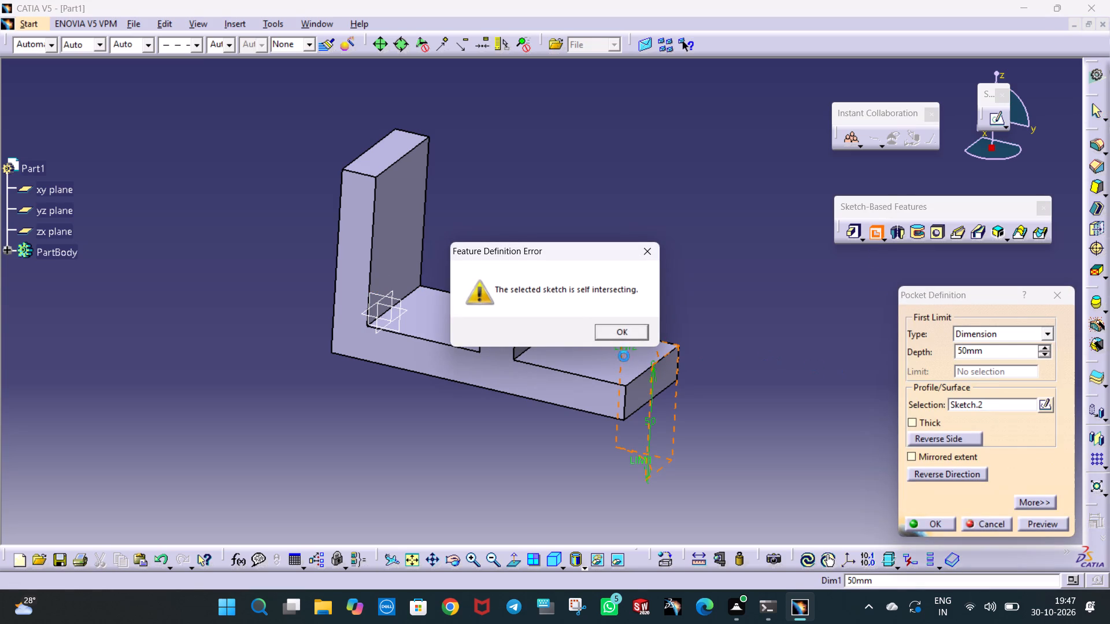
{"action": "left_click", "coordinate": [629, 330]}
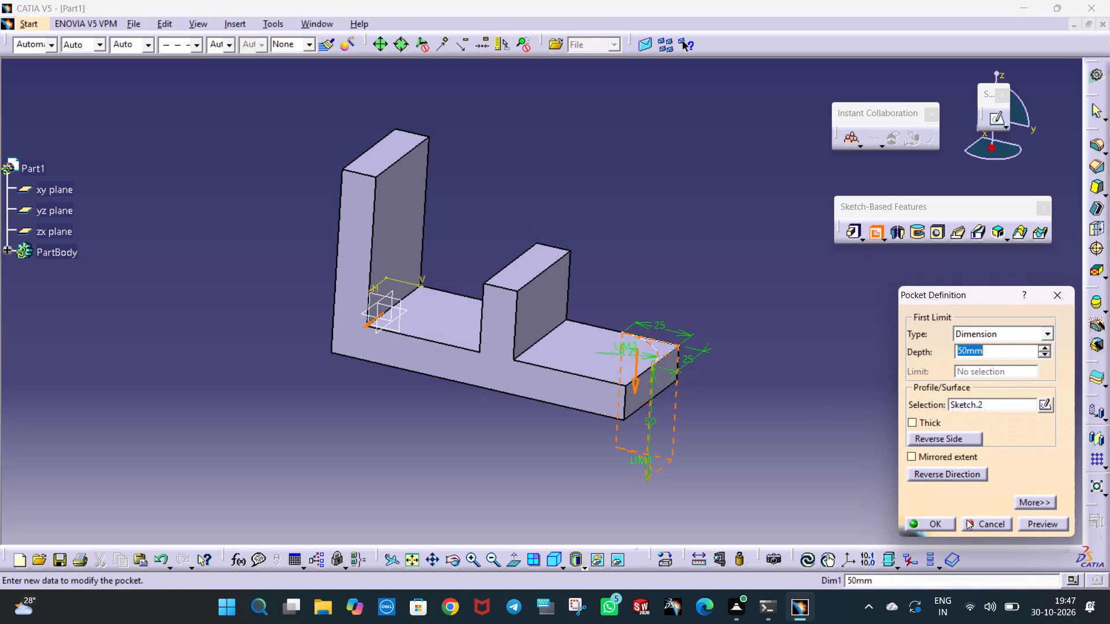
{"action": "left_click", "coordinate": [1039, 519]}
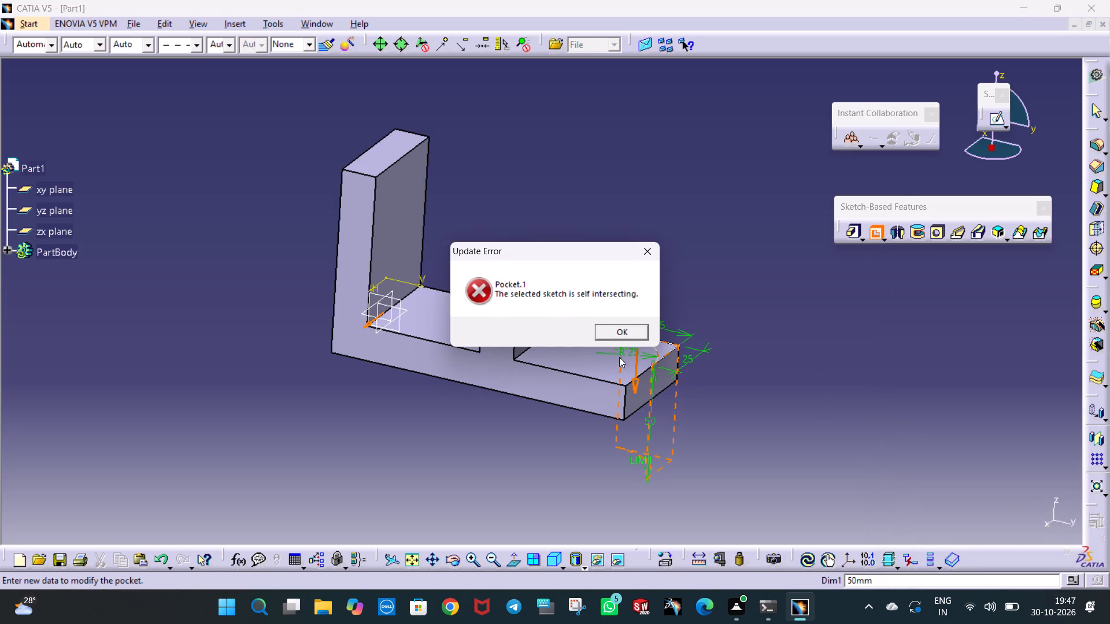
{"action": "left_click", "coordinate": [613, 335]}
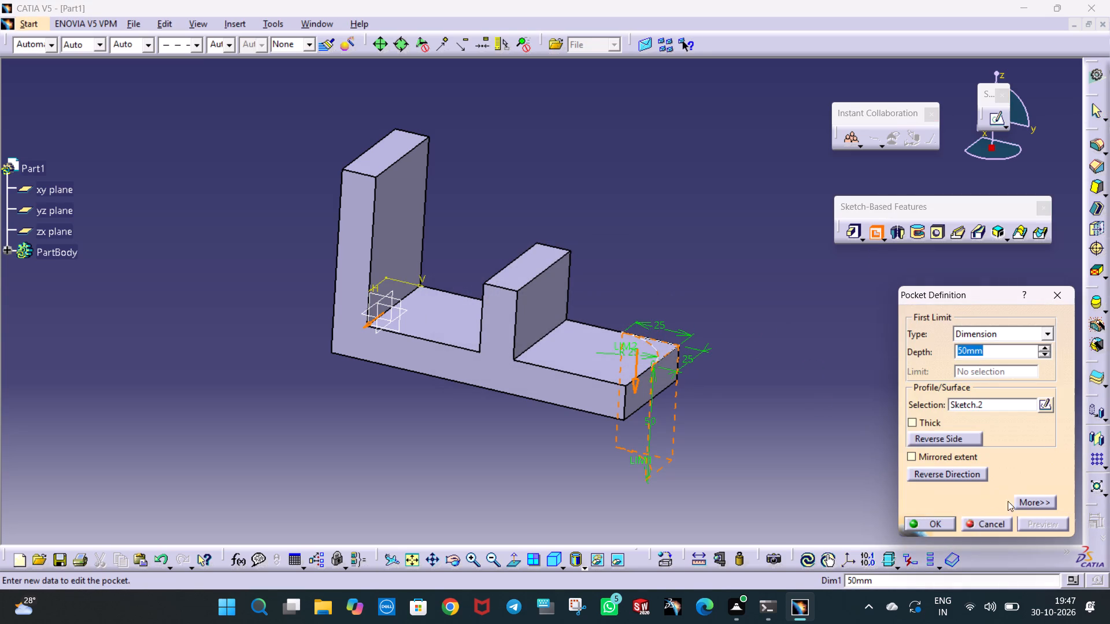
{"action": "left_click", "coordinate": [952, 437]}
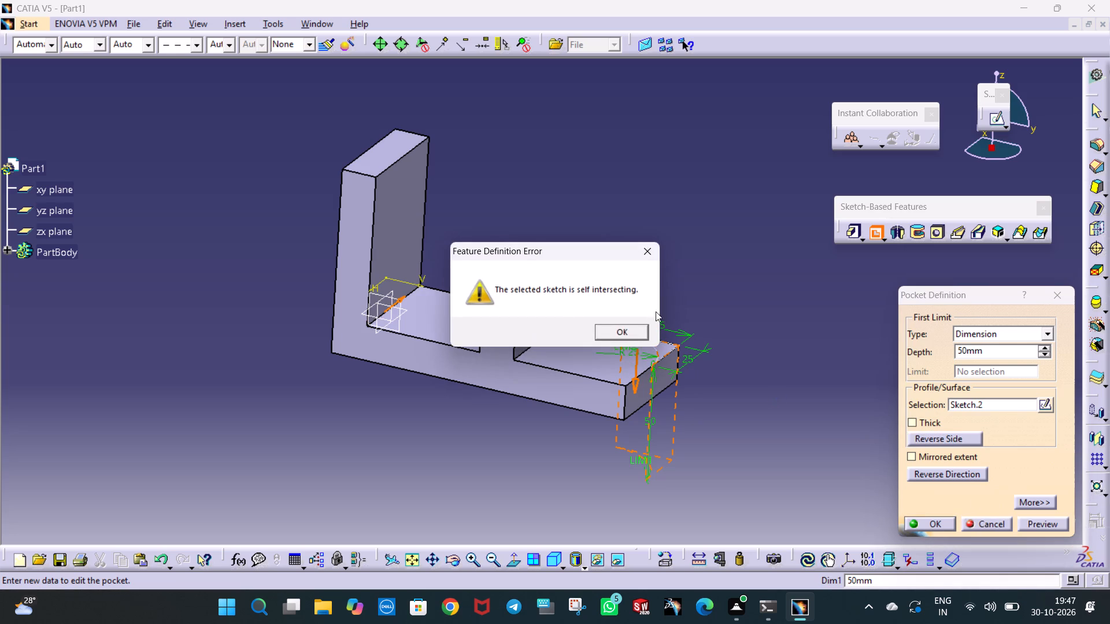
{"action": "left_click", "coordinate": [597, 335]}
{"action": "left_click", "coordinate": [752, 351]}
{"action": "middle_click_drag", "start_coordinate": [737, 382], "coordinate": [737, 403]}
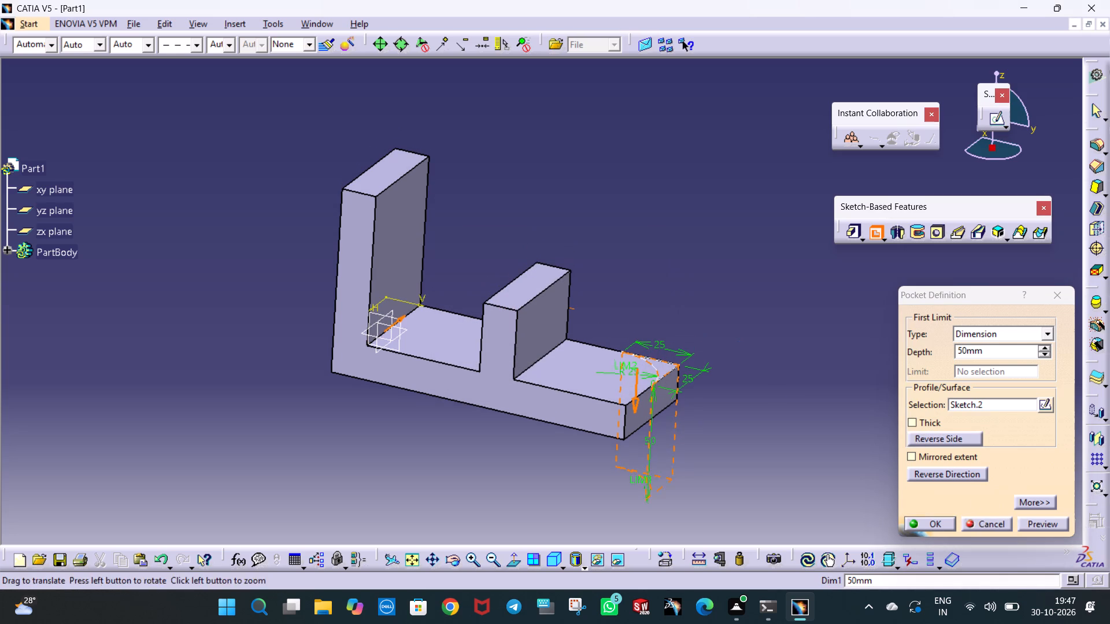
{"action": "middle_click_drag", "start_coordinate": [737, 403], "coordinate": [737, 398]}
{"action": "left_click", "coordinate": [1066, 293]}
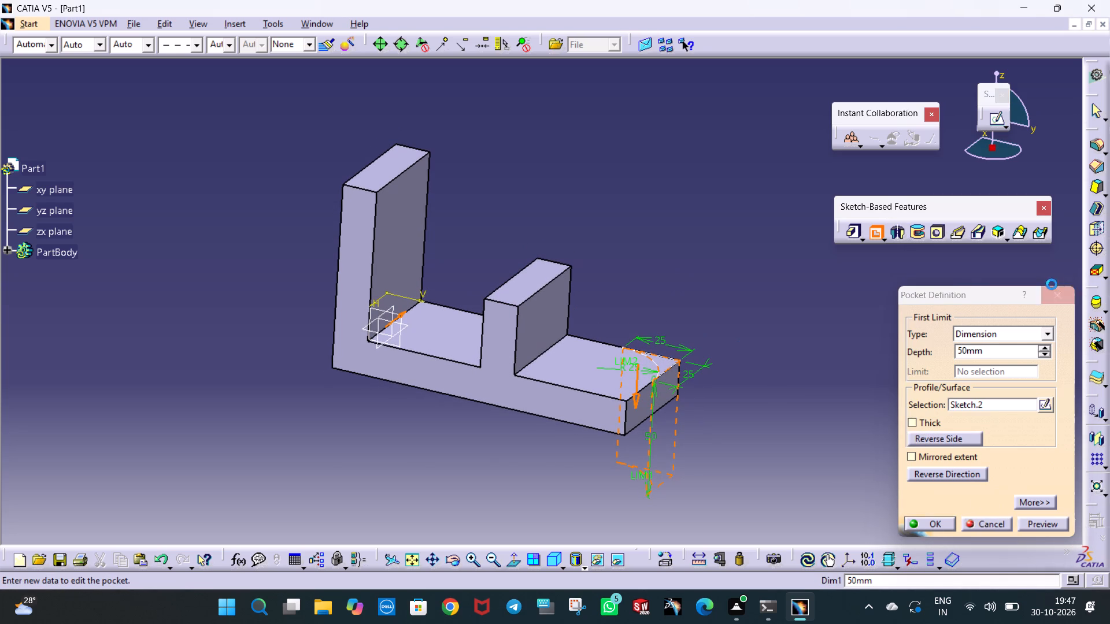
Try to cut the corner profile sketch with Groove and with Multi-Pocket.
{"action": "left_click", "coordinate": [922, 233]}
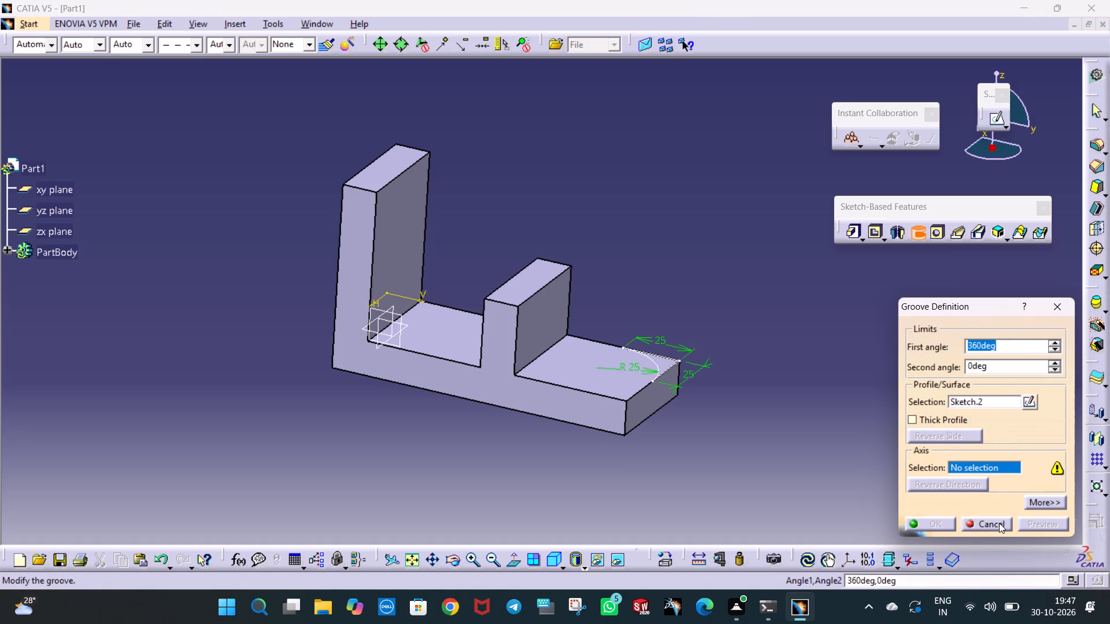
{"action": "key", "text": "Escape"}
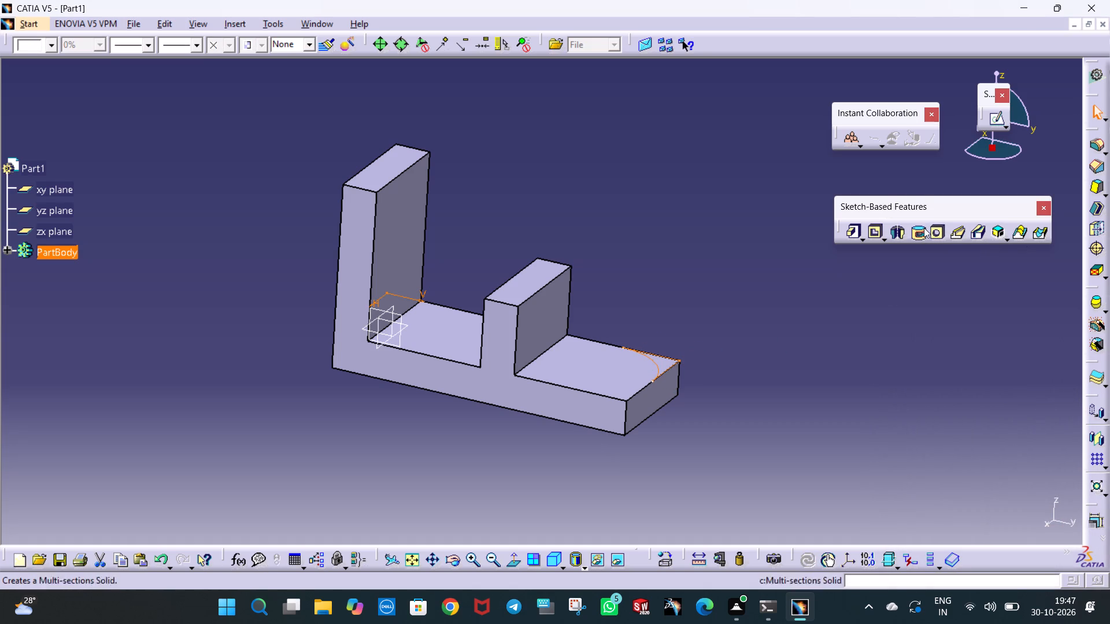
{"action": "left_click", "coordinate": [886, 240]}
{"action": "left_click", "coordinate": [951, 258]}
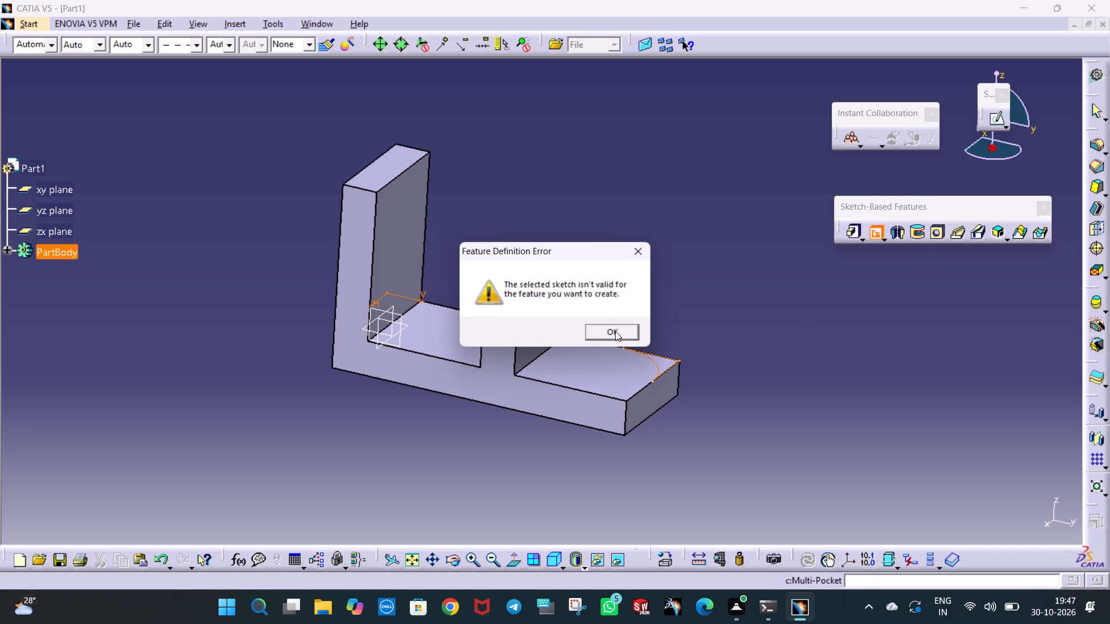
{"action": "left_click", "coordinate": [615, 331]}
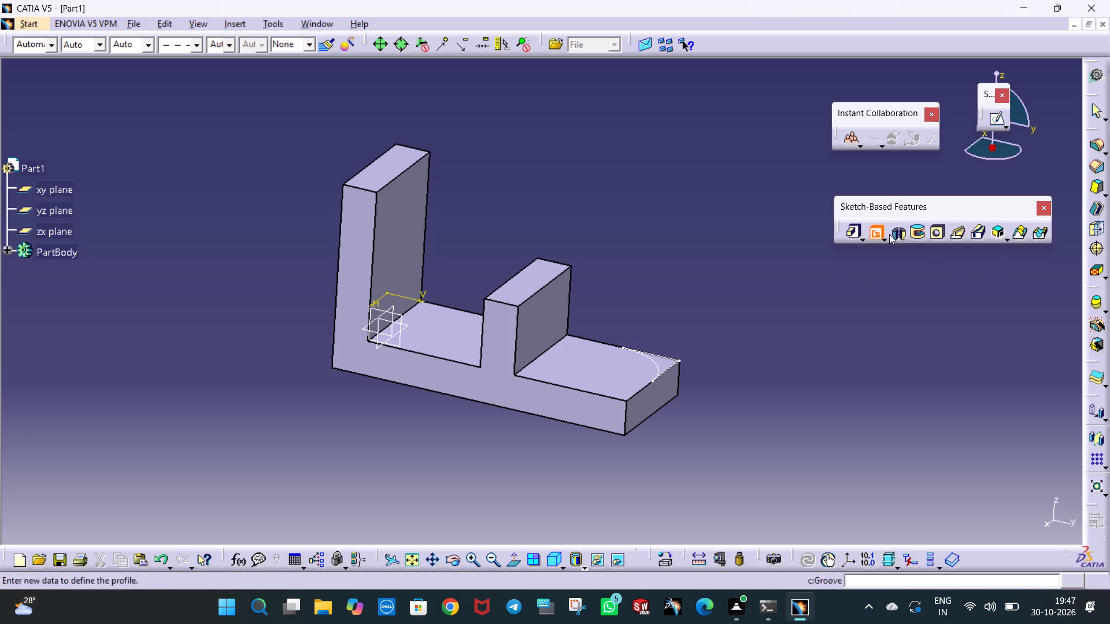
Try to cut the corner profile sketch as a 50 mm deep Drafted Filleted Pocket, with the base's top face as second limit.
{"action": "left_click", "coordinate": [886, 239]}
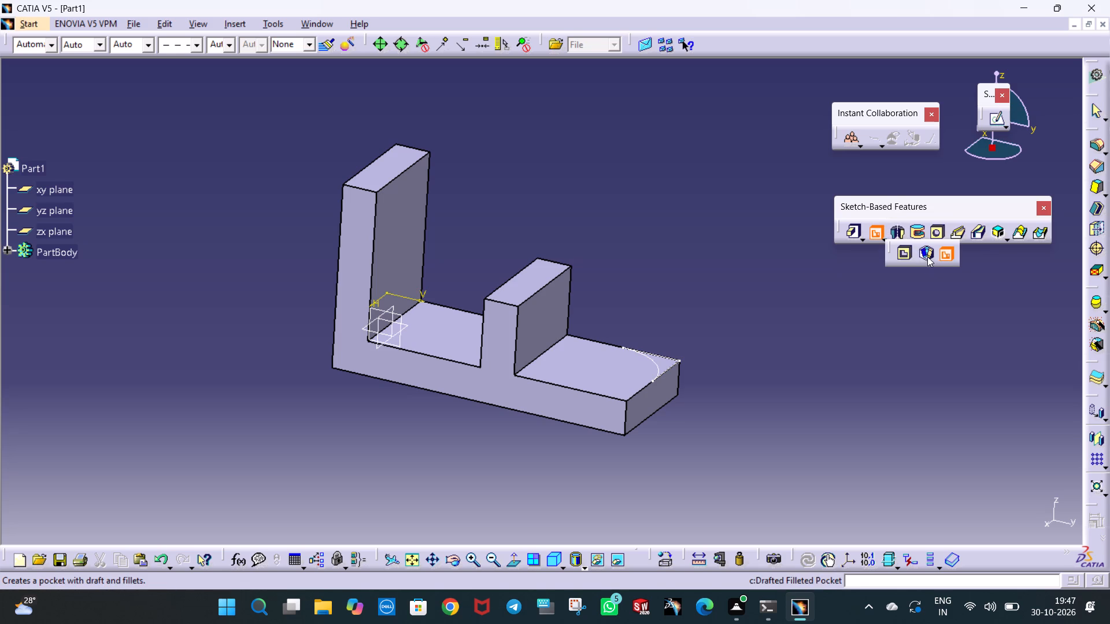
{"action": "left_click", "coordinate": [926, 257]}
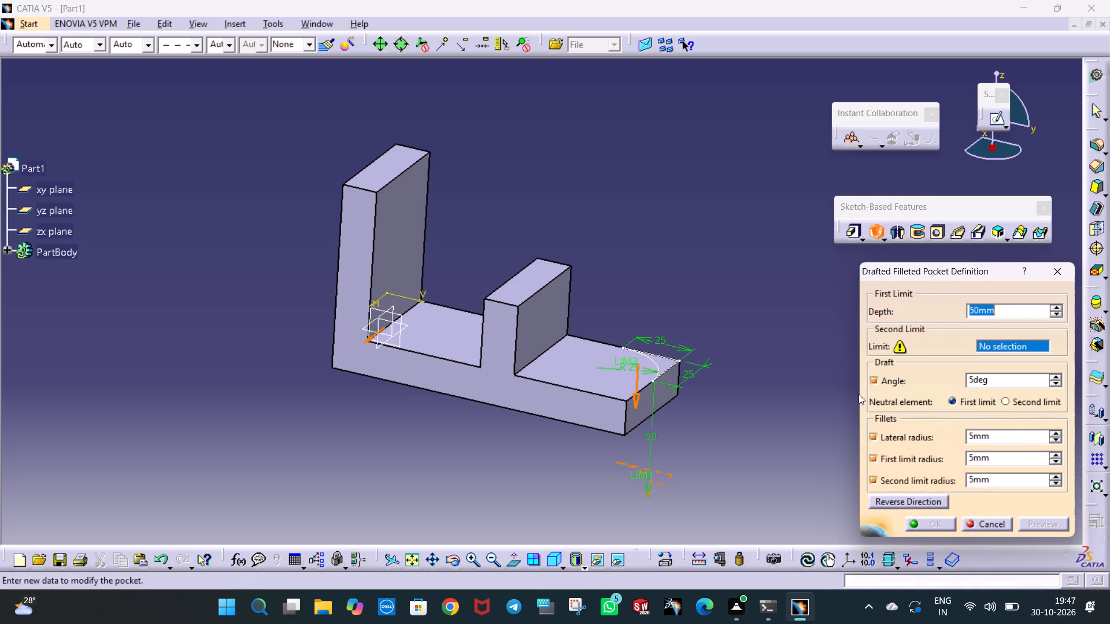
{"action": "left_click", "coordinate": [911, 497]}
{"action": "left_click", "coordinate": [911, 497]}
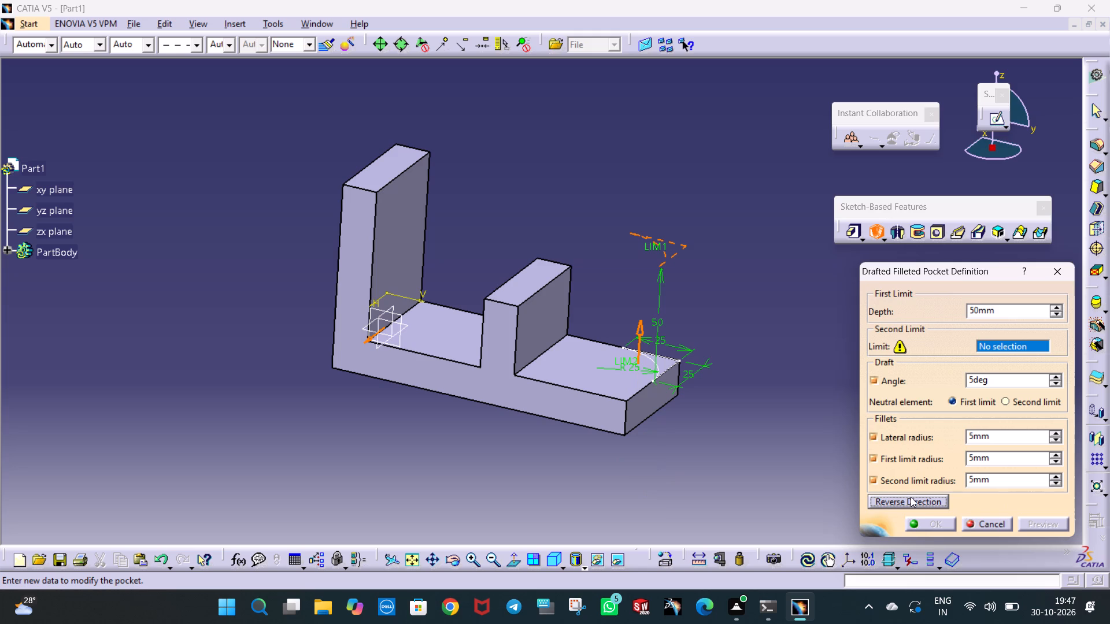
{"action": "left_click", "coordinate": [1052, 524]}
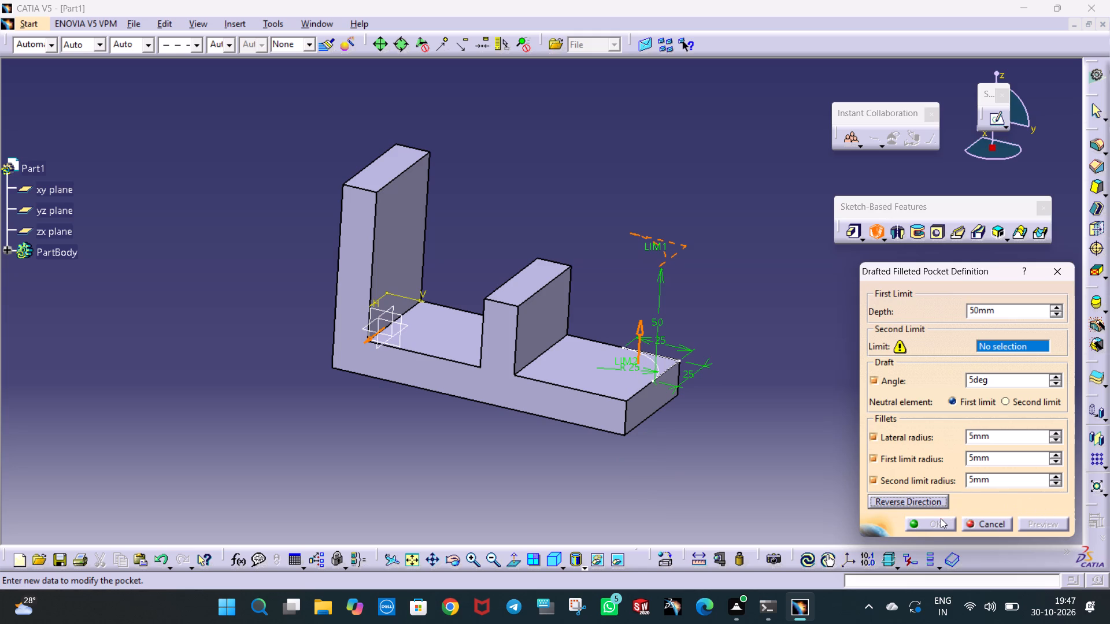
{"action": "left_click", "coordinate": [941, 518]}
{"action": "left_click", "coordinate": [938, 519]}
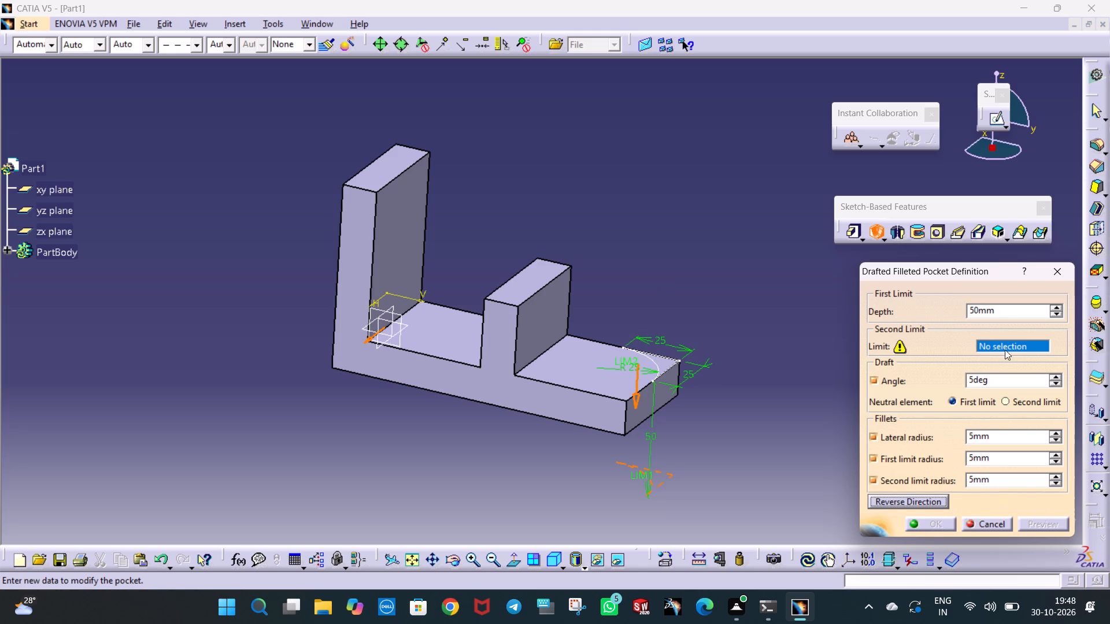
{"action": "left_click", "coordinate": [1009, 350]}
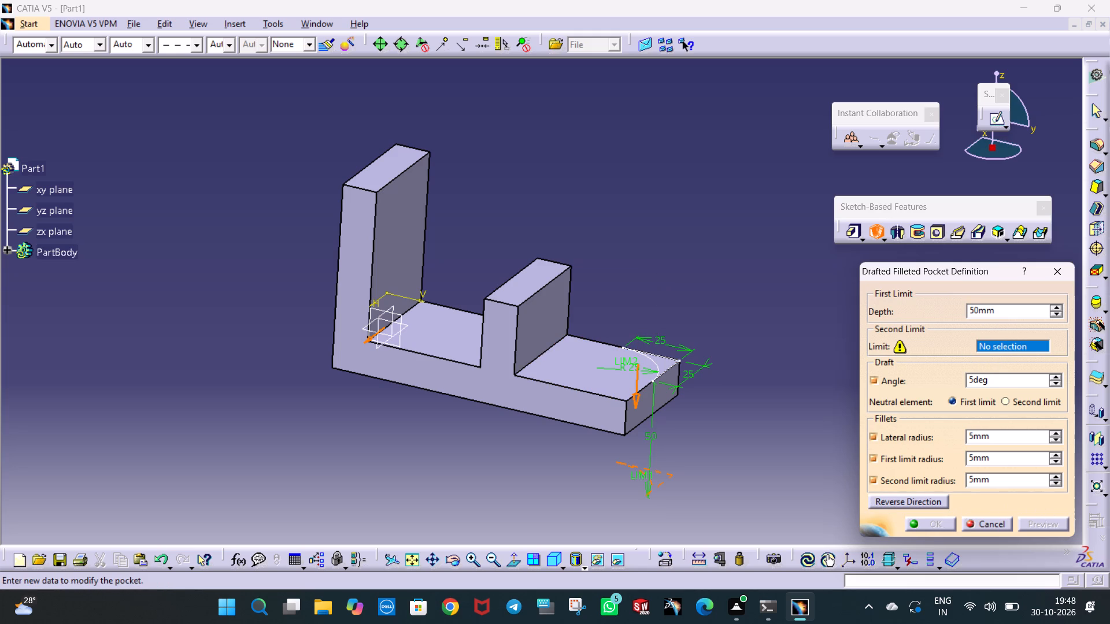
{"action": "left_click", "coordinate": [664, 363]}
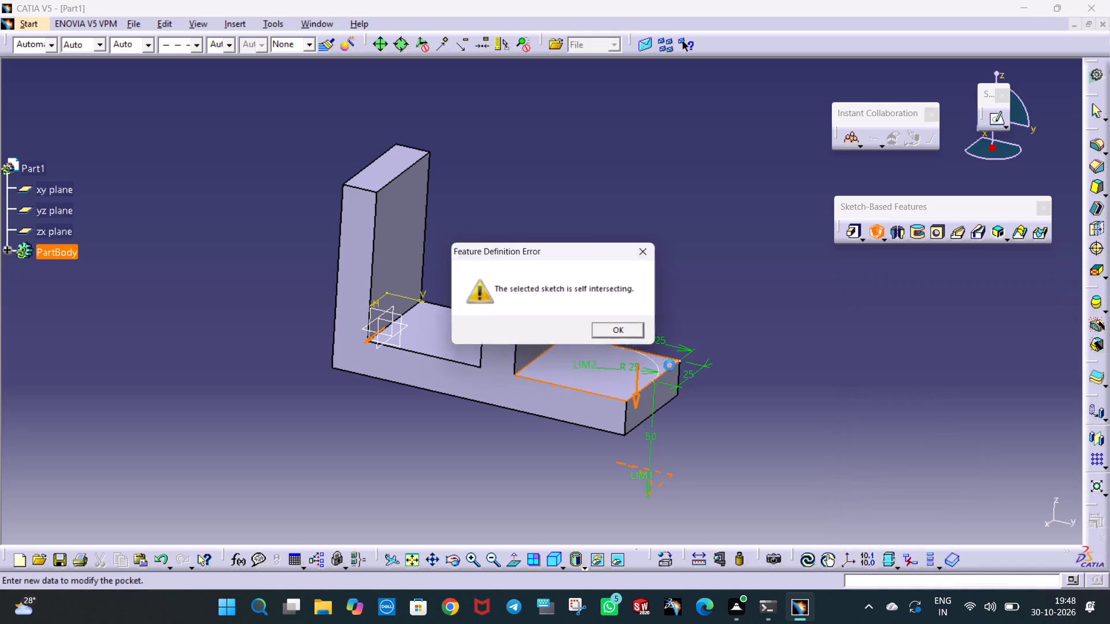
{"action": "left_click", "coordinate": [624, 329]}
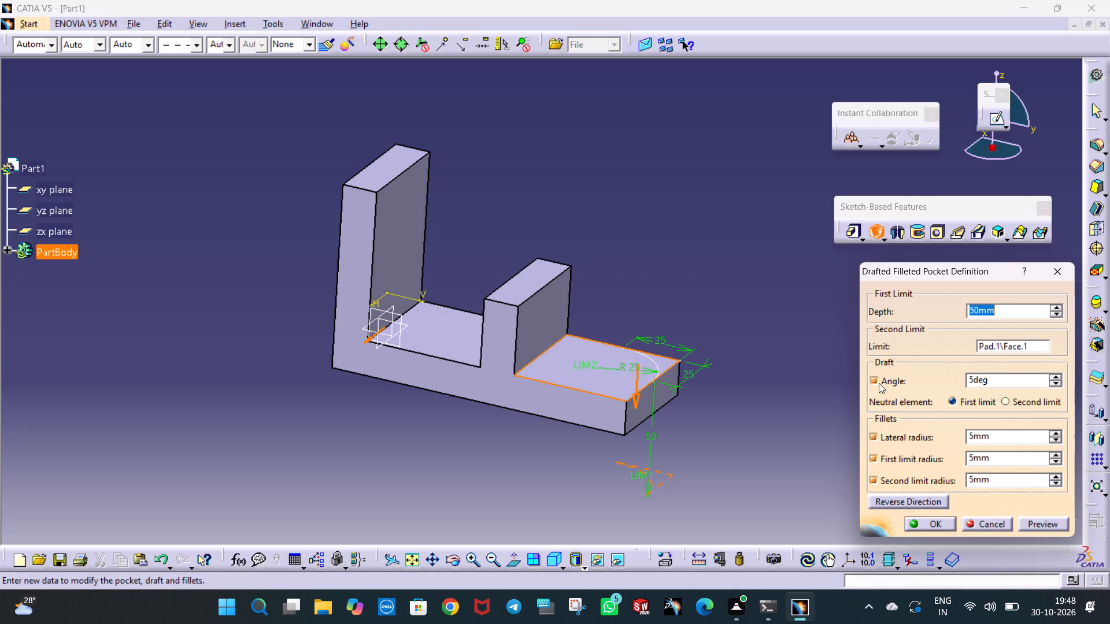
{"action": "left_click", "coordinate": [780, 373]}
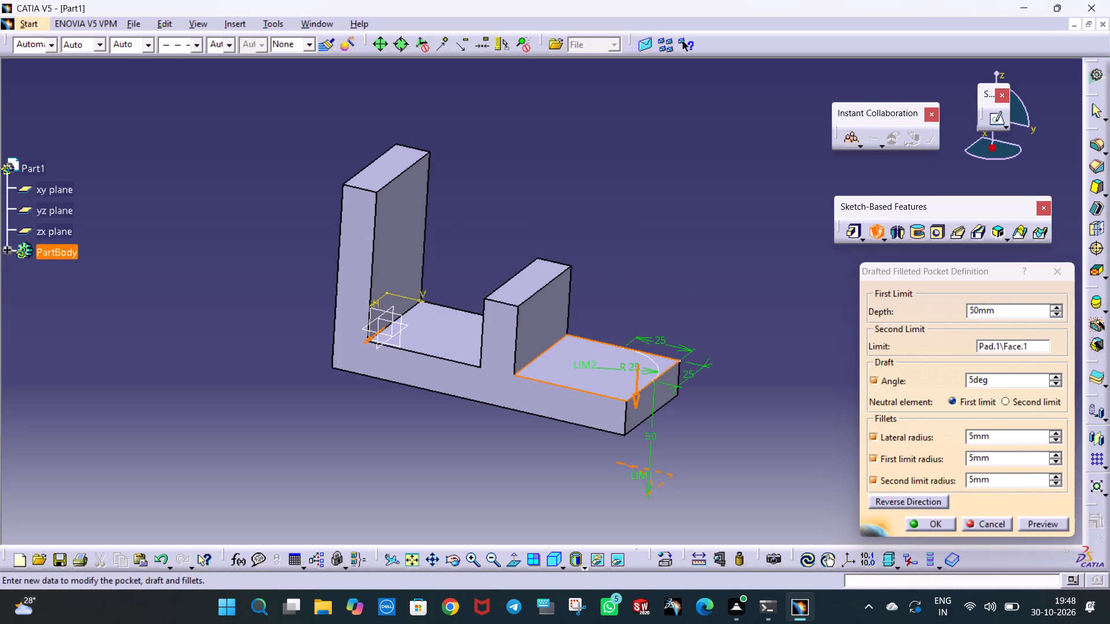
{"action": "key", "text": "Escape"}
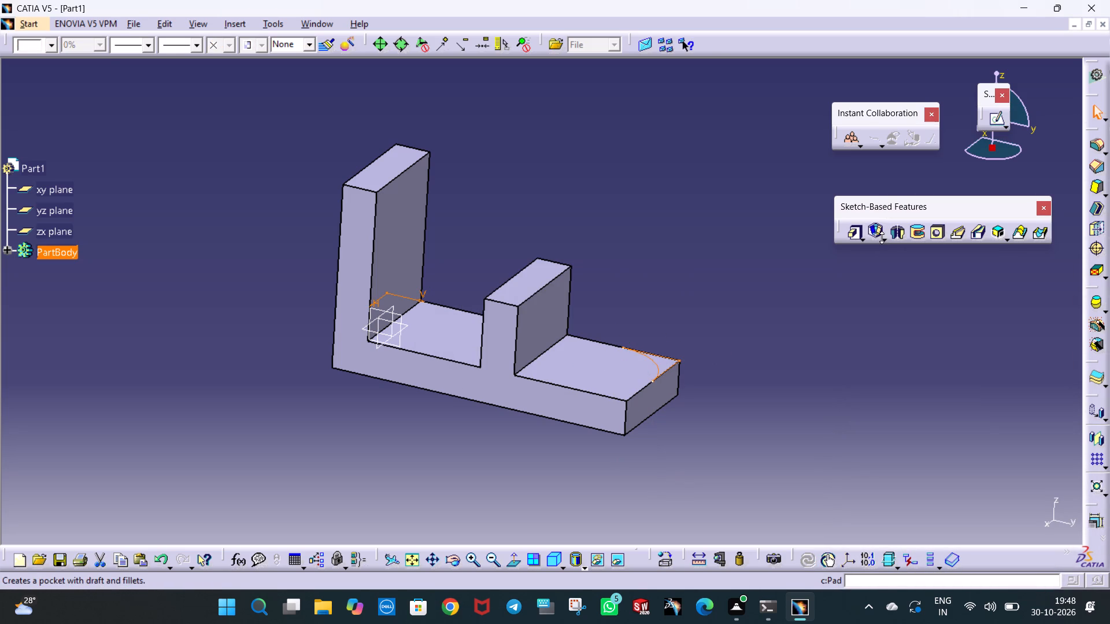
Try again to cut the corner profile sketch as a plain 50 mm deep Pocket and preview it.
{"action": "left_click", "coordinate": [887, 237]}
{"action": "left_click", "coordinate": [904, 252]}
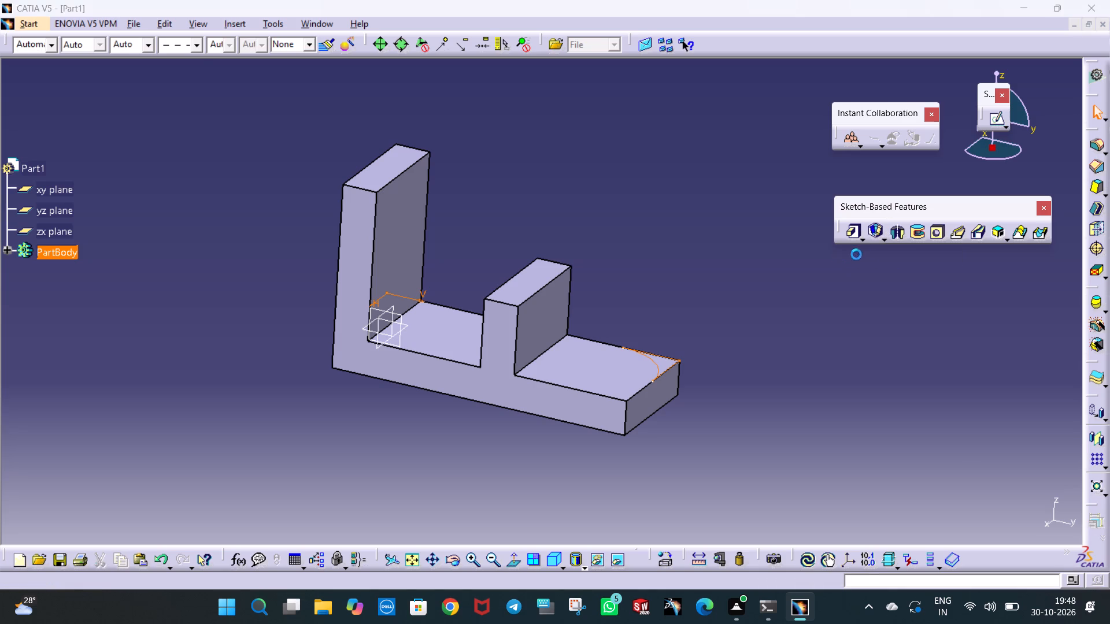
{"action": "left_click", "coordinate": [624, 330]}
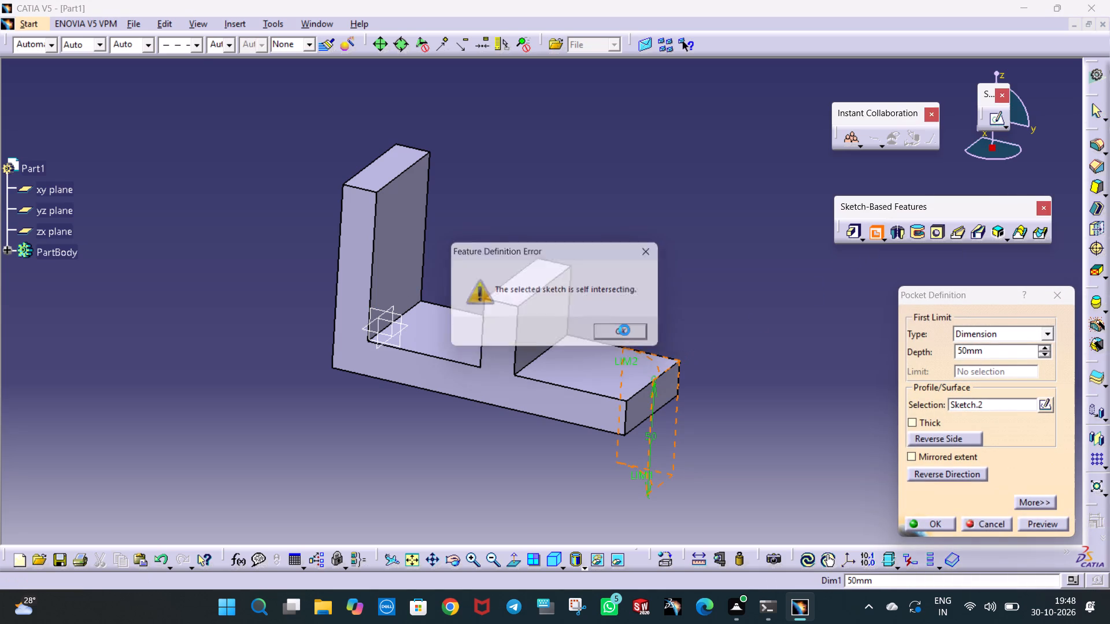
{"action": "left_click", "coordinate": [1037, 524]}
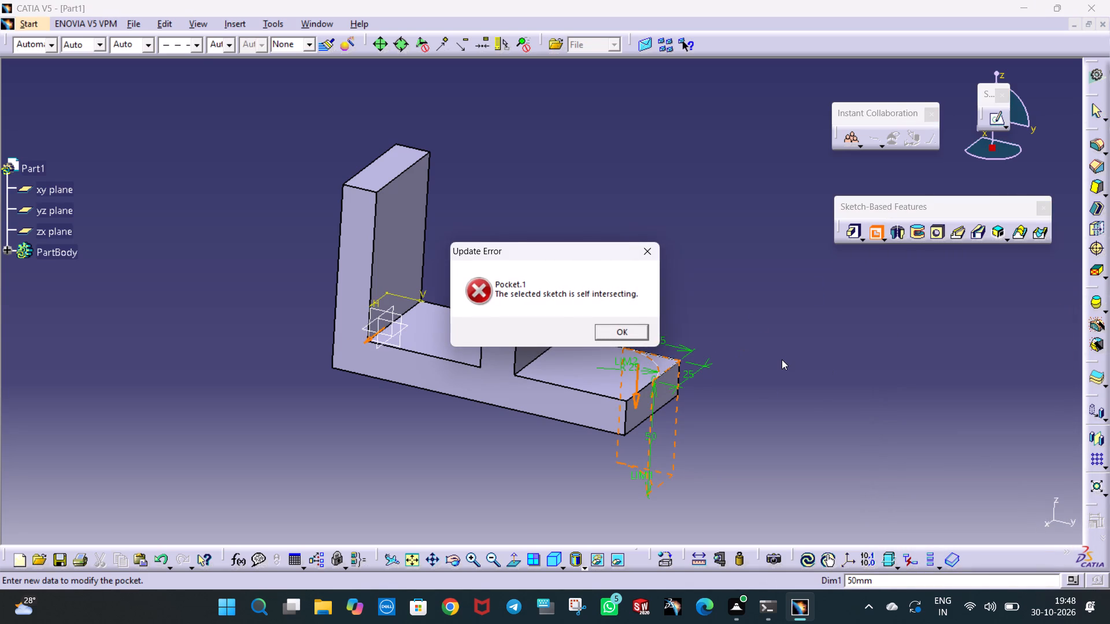
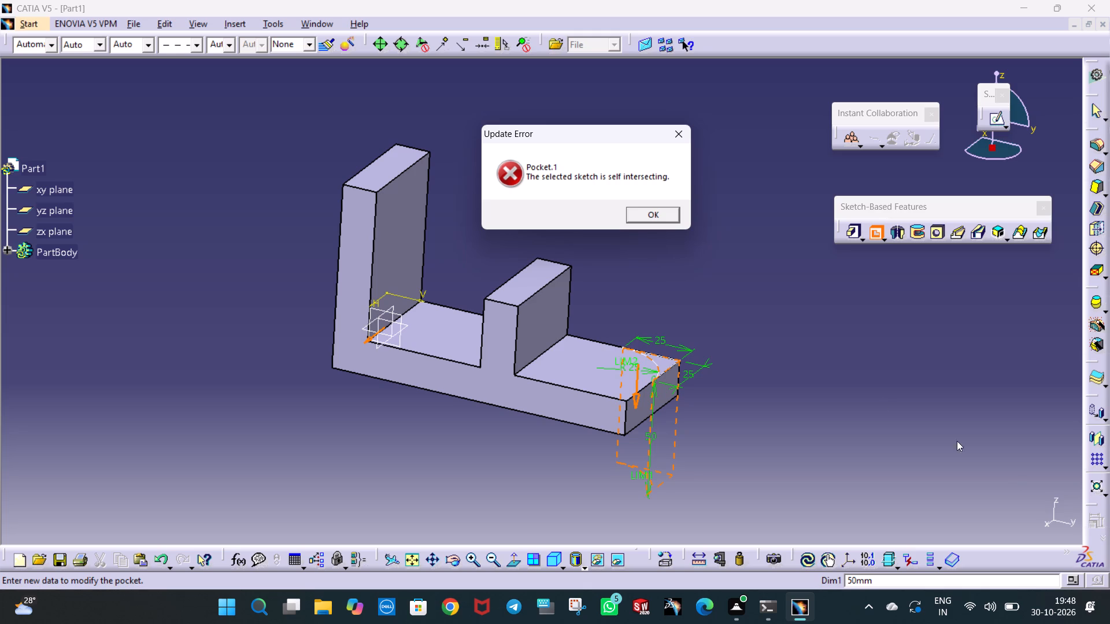
Capture a screenshot of the whole CATIA window, including the open Update Error dialog, and dismiss the Snipping Tool notification.
{"action": "left_click_drag", "start_coordinate": [1, 0], "coordinate": [1109, 448]}
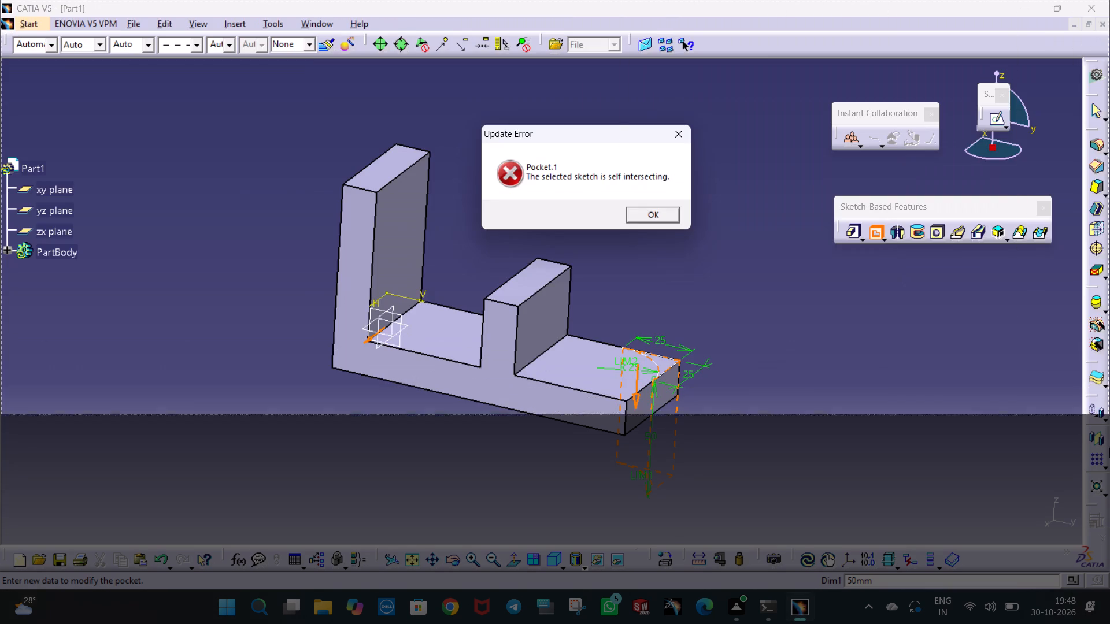
{"action": "left_click_drag", "start_coordinate": [1109, 448], "coordinate": [1109, 571]}
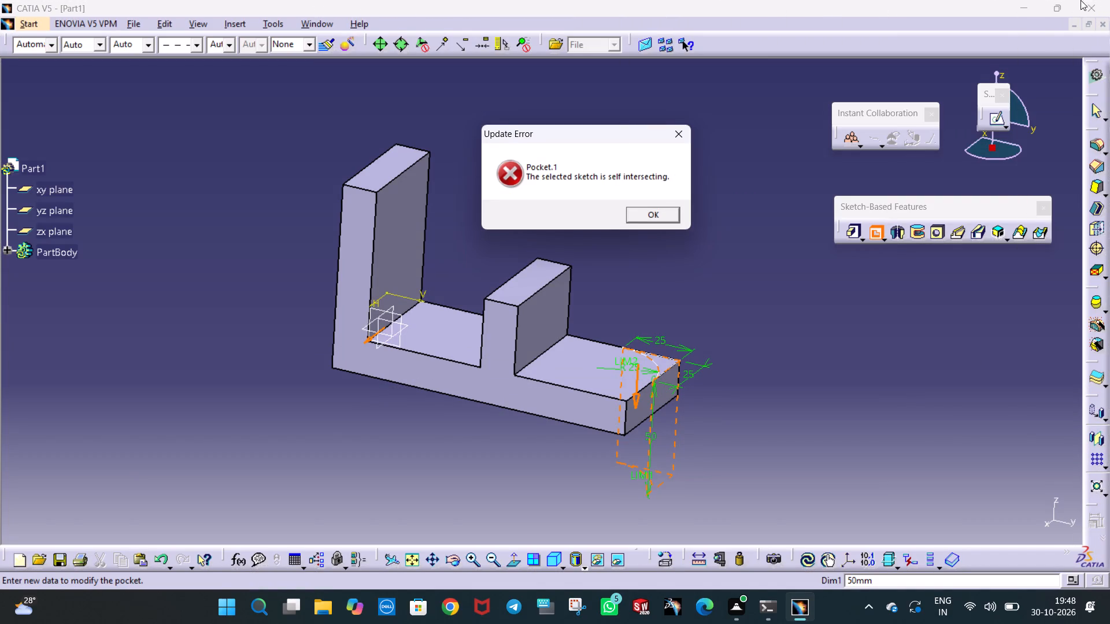
{"action": "left_click", "coordinate": [1094, 2]}
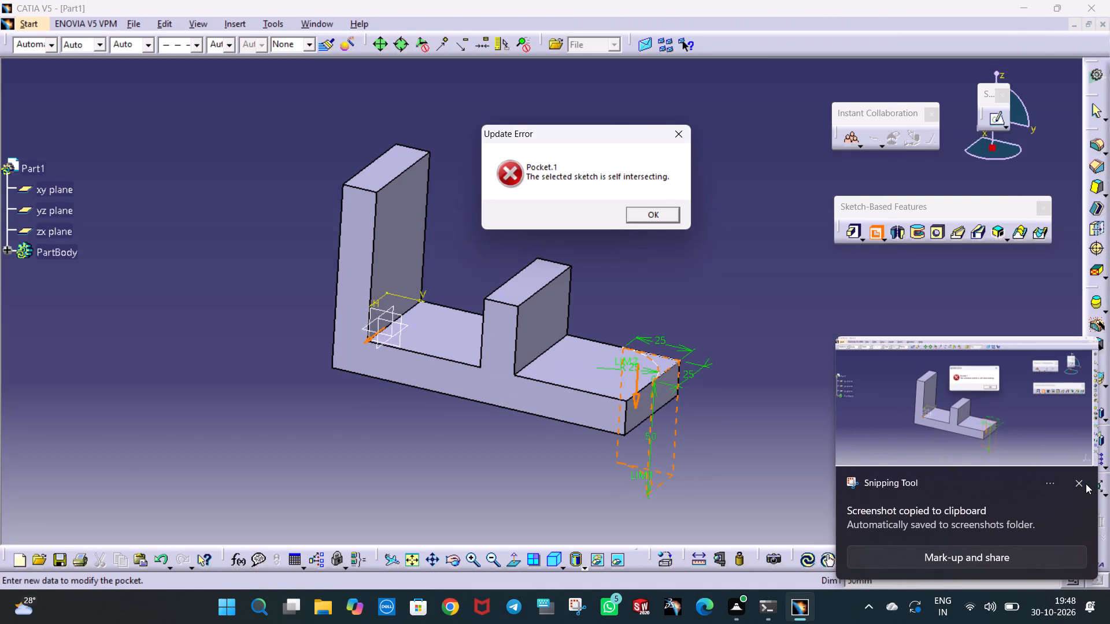
{"action": "left_click", "coordinate": [1082, 484]}
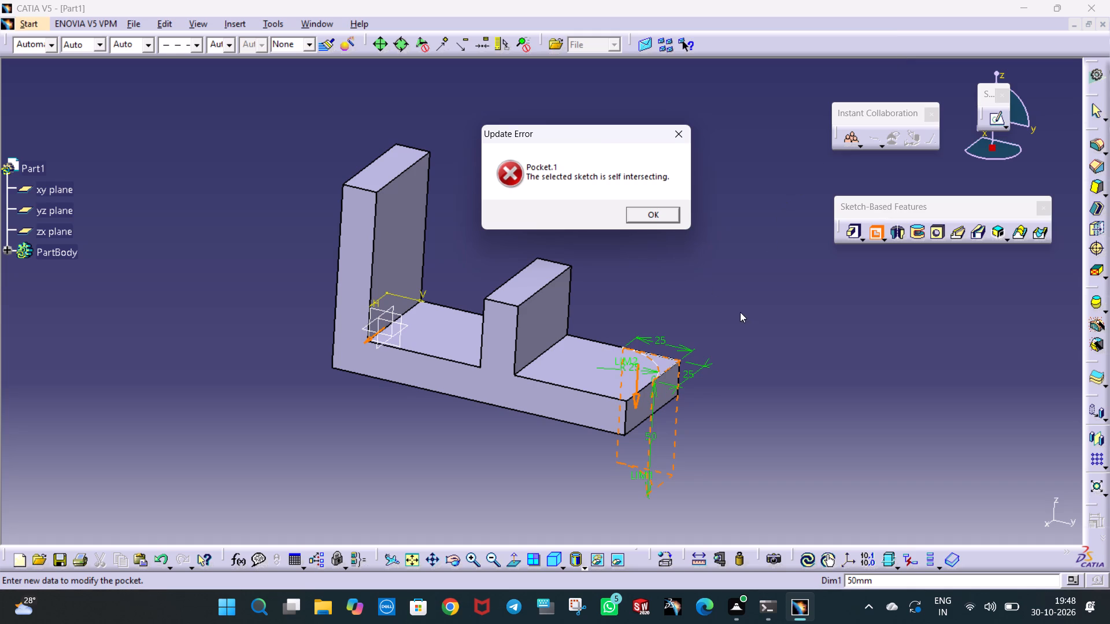
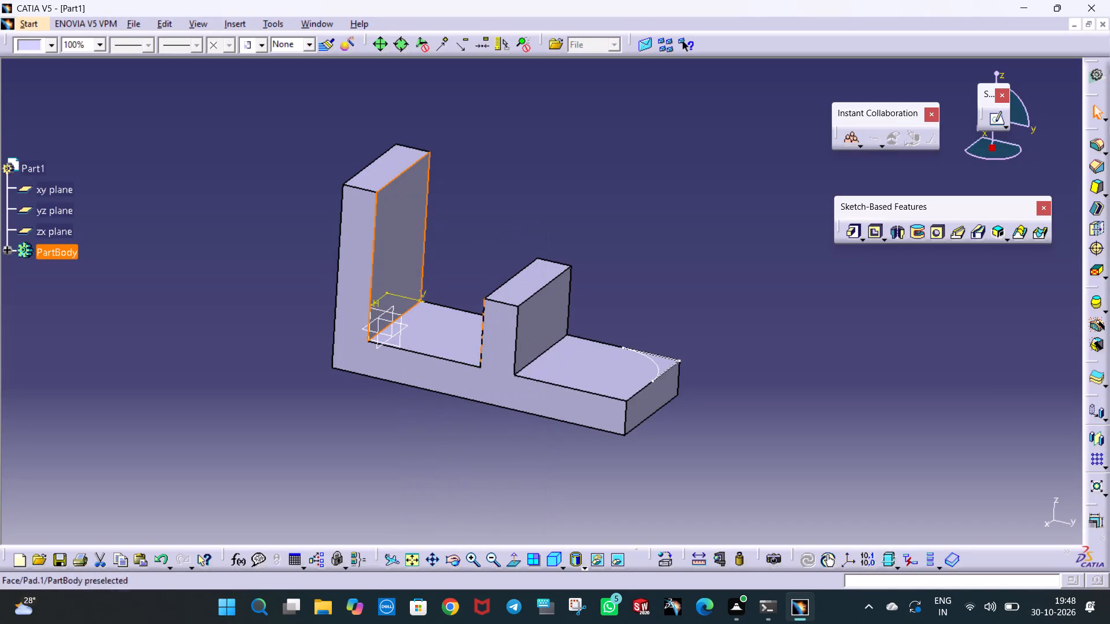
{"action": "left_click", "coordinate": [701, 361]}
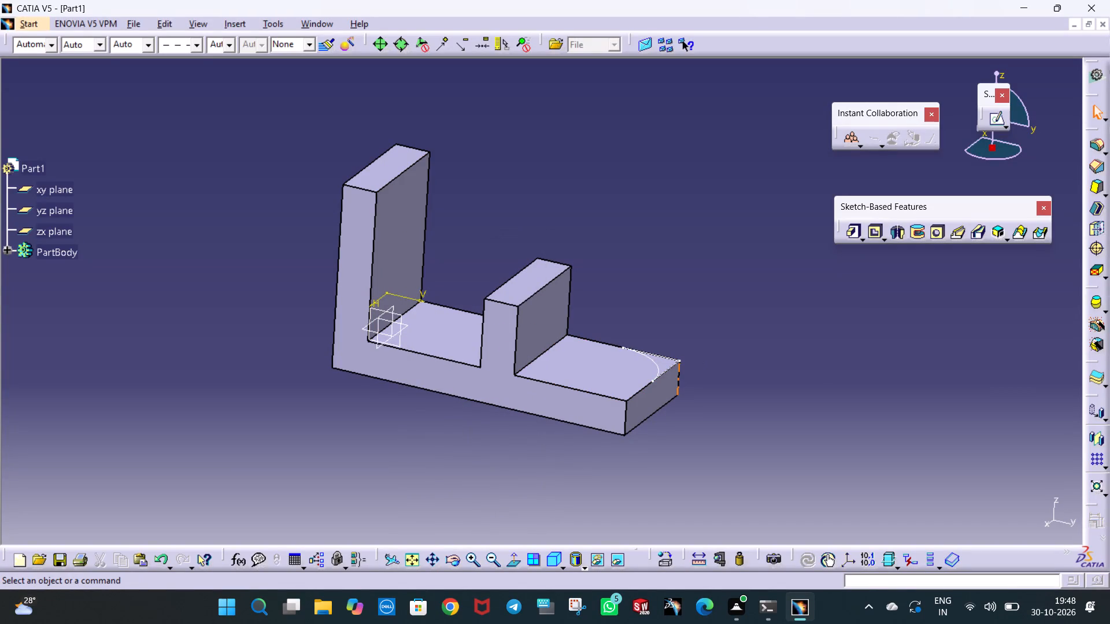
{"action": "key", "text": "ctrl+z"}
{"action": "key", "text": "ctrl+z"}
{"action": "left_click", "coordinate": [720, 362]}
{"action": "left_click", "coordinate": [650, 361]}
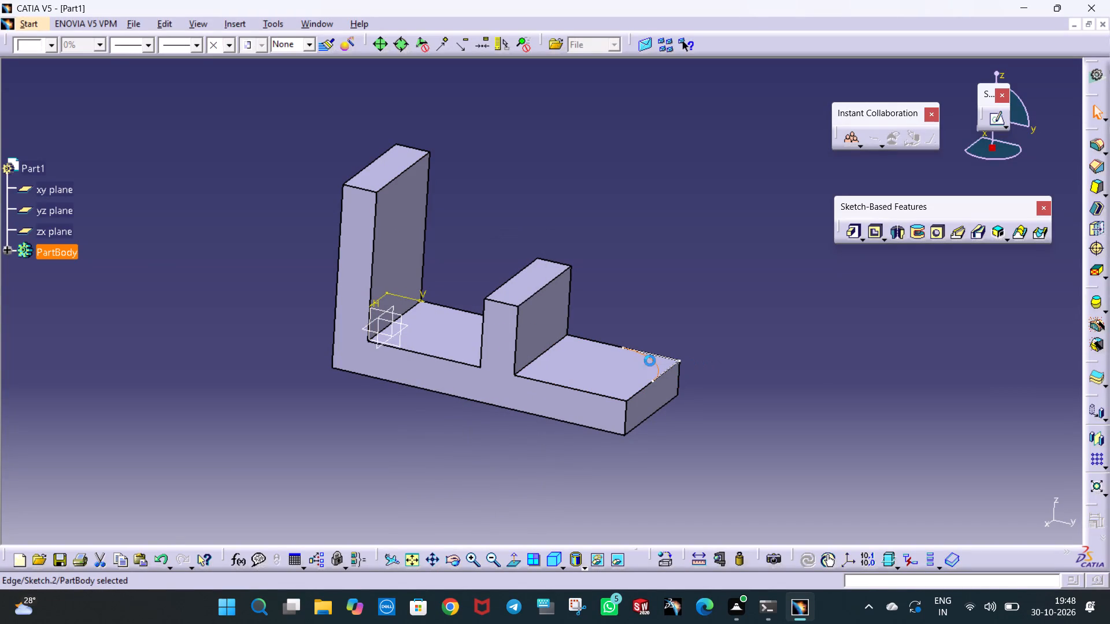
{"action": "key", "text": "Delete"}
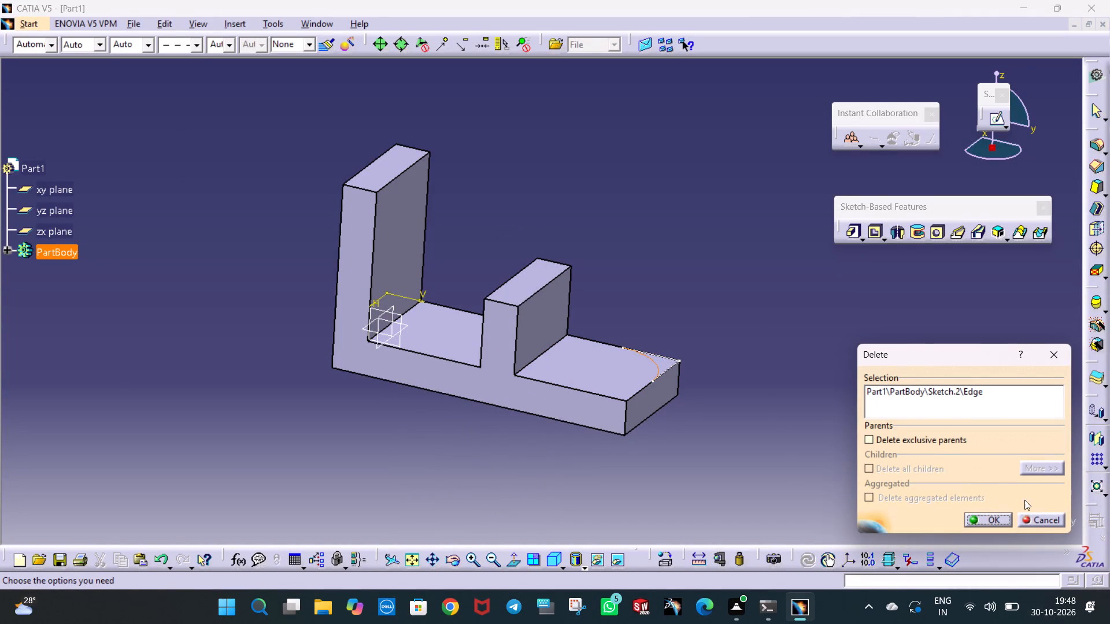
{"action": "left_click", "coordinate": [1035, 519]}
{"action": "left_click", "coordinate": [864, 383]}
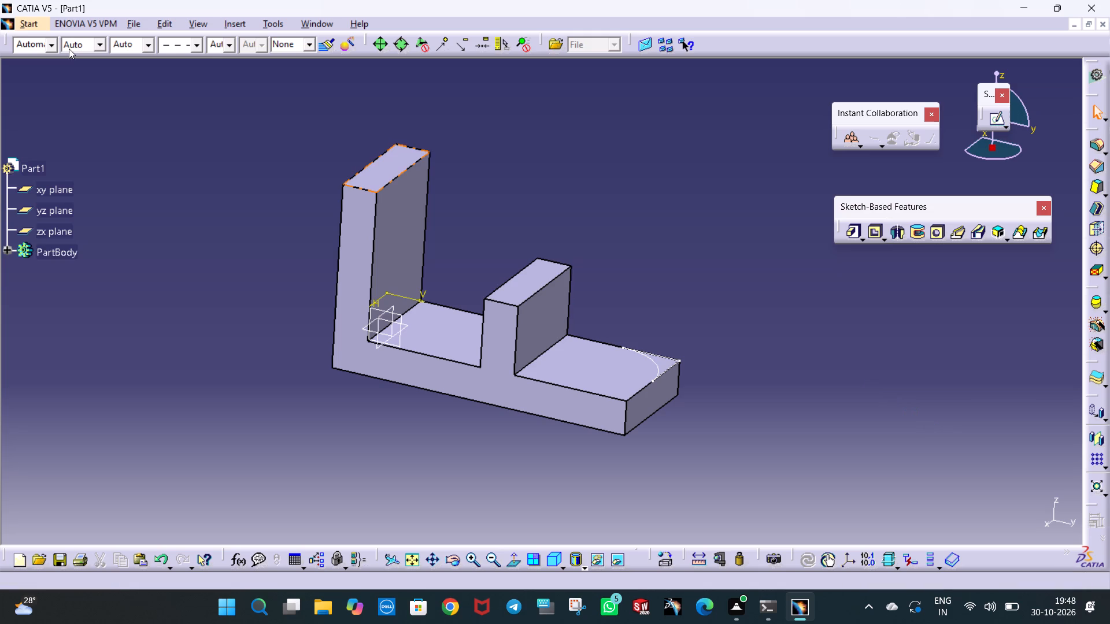
Reopen the corner-cut sketch on the base's top face and delete its two 25 mm length dimensions and the R25 dimension.
{"action": "left_click", "coordinate": [38, 20]}
{"action": "left_click", "coordinate": [64, 62]}
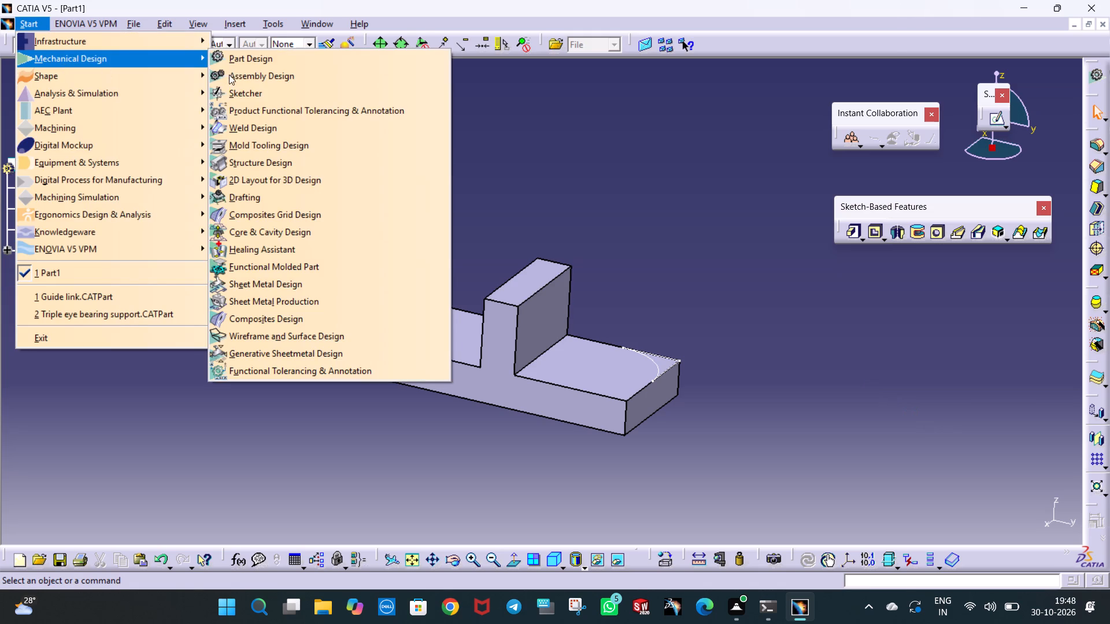
{"action": "left_click", "coordinate": [245, 91]}
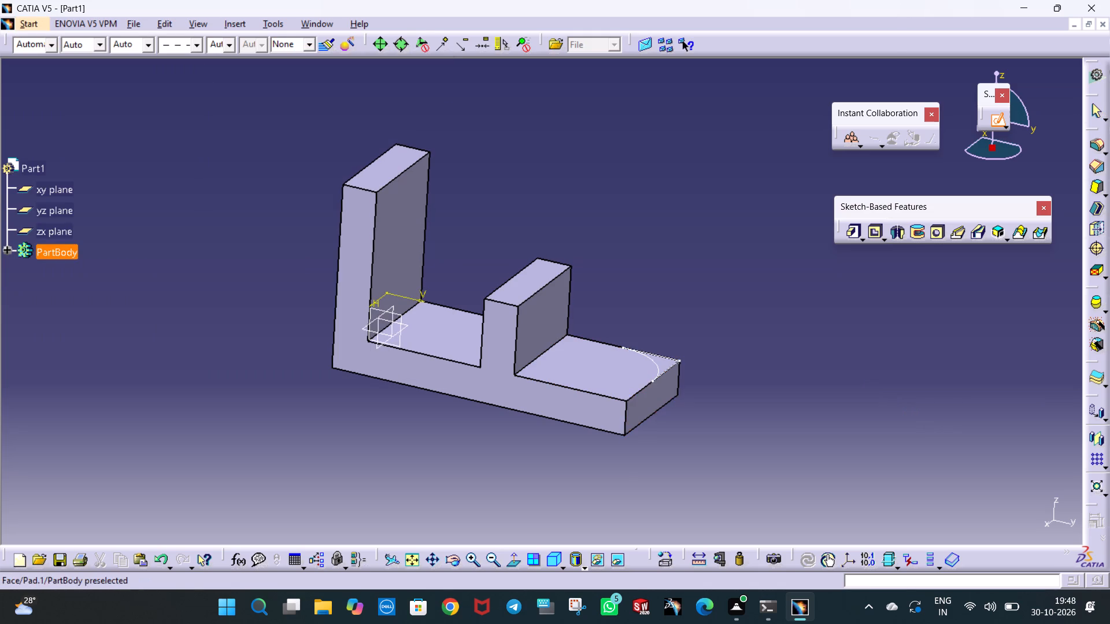
{"action": "left_click", "coordinate": [655, 363]}
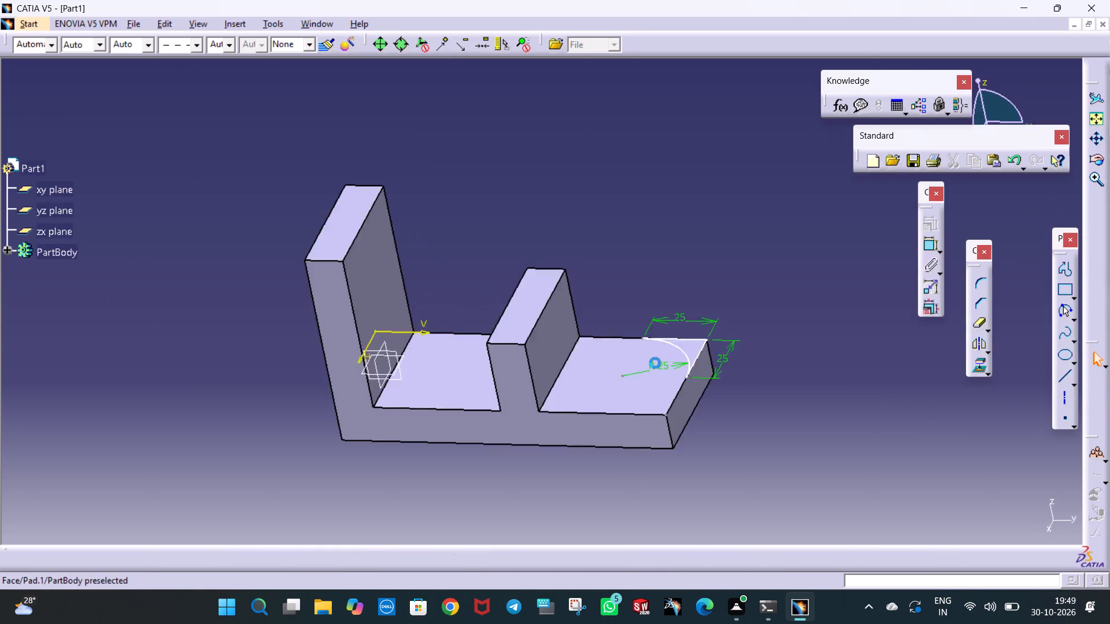
{"action": "left_click", "coordinate": [633, 96]}
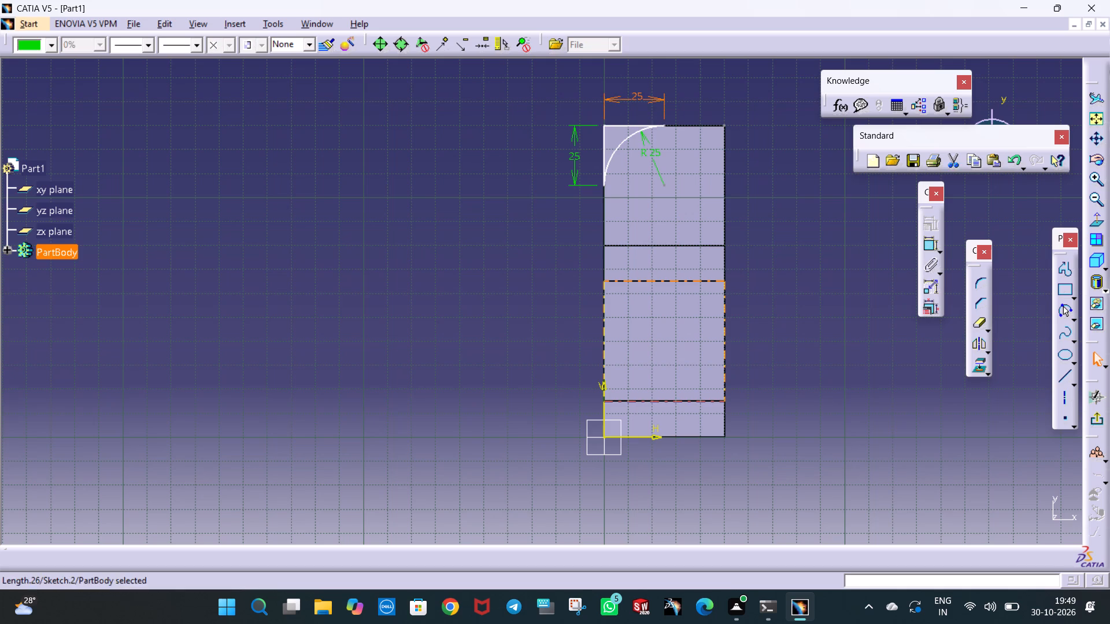
{"action": "key", "text": "Delete"}
{"action": "left_click", "coordinate": [649, 153]}
{"action": "key", "text": "Delete"}
{"action": "left_click", "coordinate": [574, 155]}
{"action": "key", "text": "Delete"}
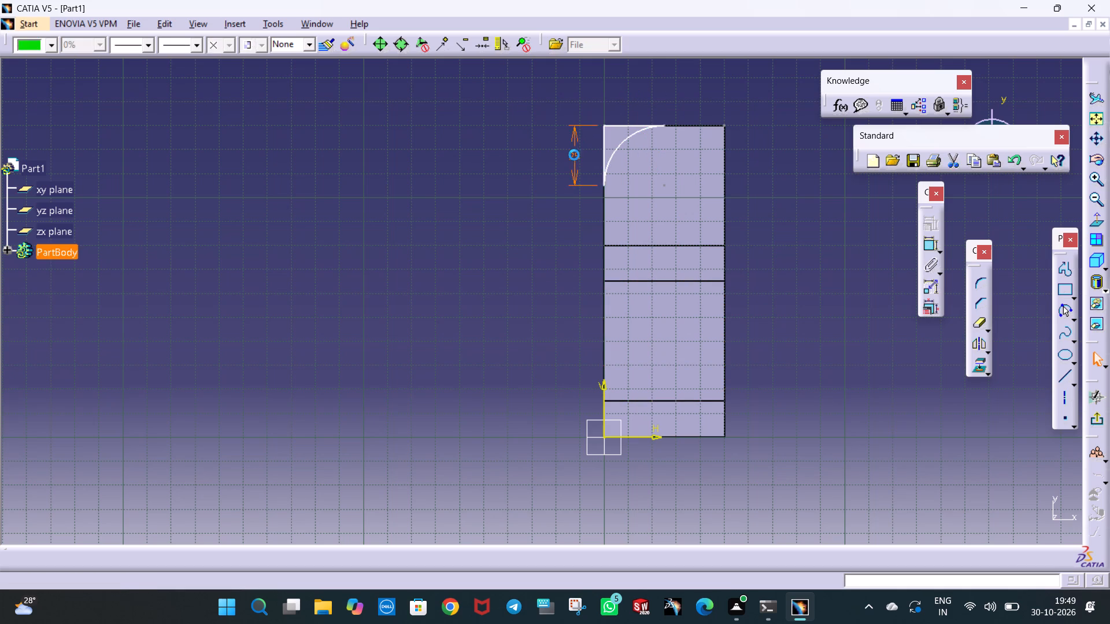
{"action": "left_click", "coordinate": [794, 225]}
Delete the corner arc and the two straight lines that close the cut profile.
{"action": "left_click", "coordinate": [616, 146]}
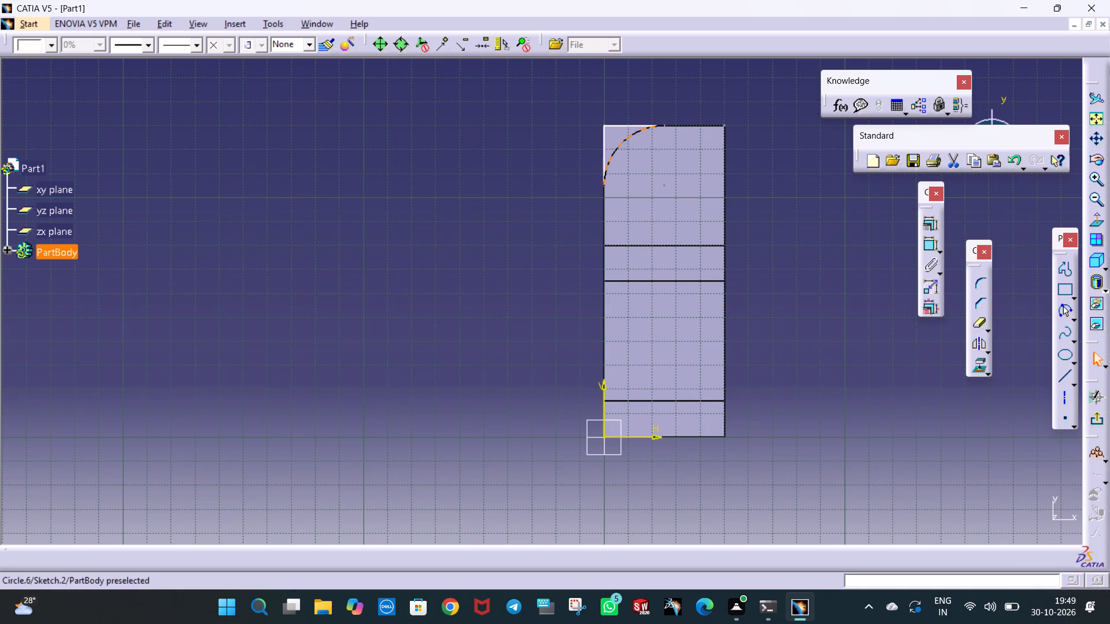
{"action": "key", "text": "Delete"}
{"action": "left_click", "coordinate": [624, 124]}
{"action": "key", "text": "Delete"}
{"action": "left_click", "coordinate": [604, 153]}
{"action": "key", "text": "Delete"}
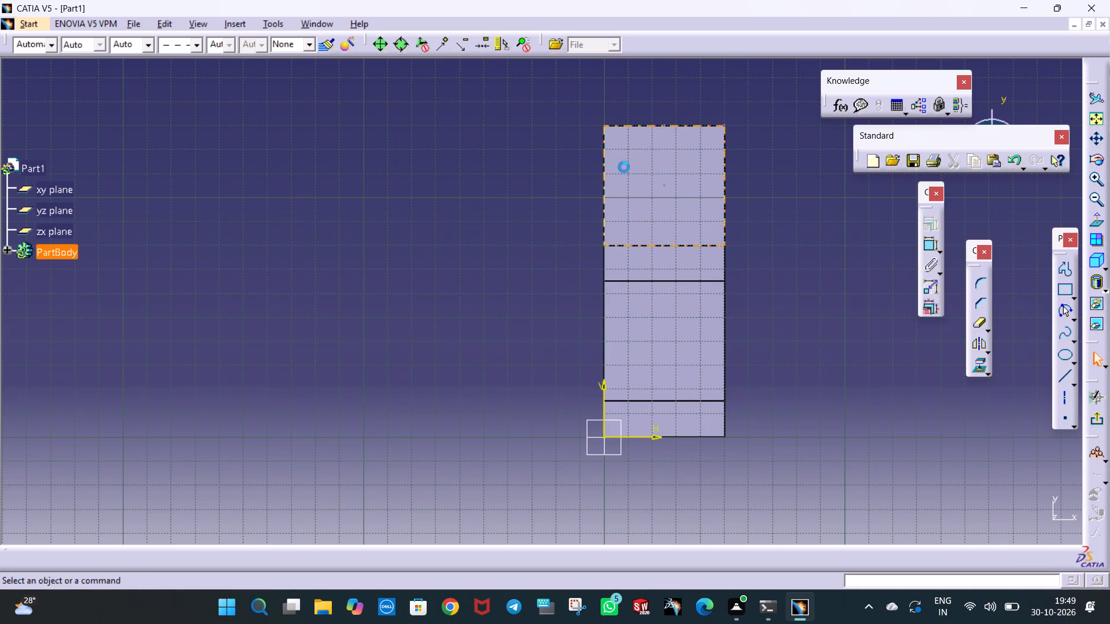
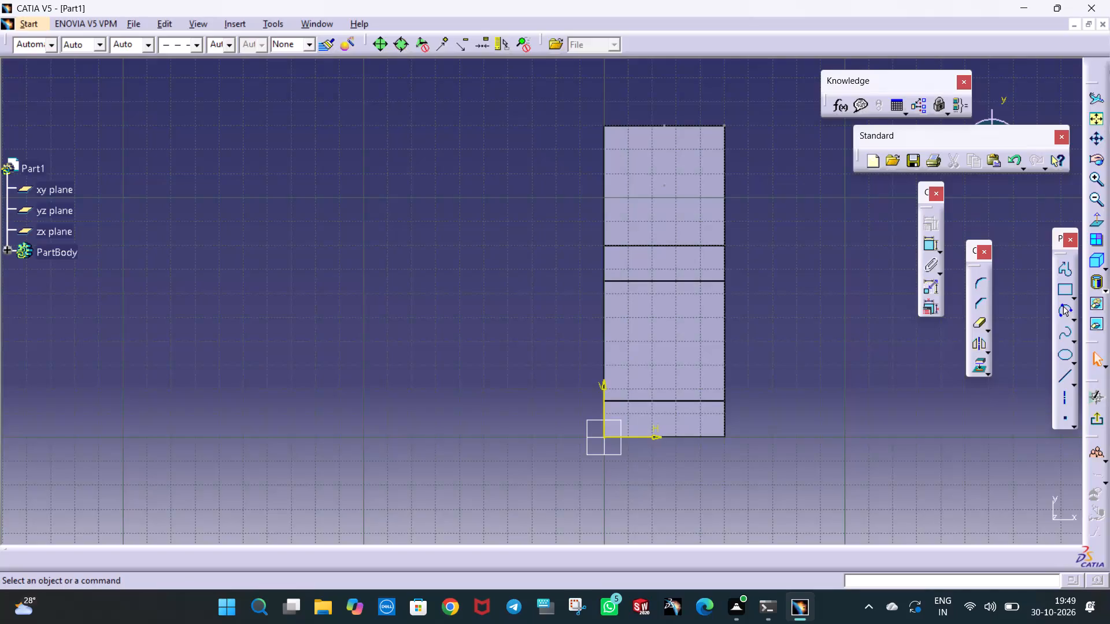
Exit the emptied corner-cut sketch and return to the 3D part.
{"action": "left_click", "coordinate": [800, 402]}
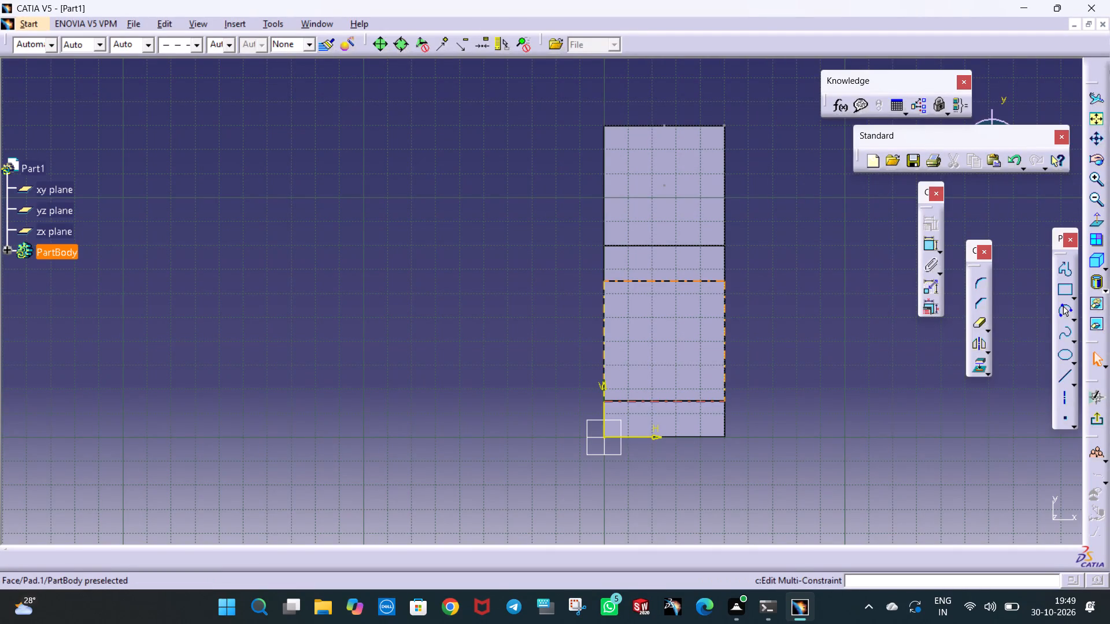
{"action": "left_click", "coordinate": [603, 445]}
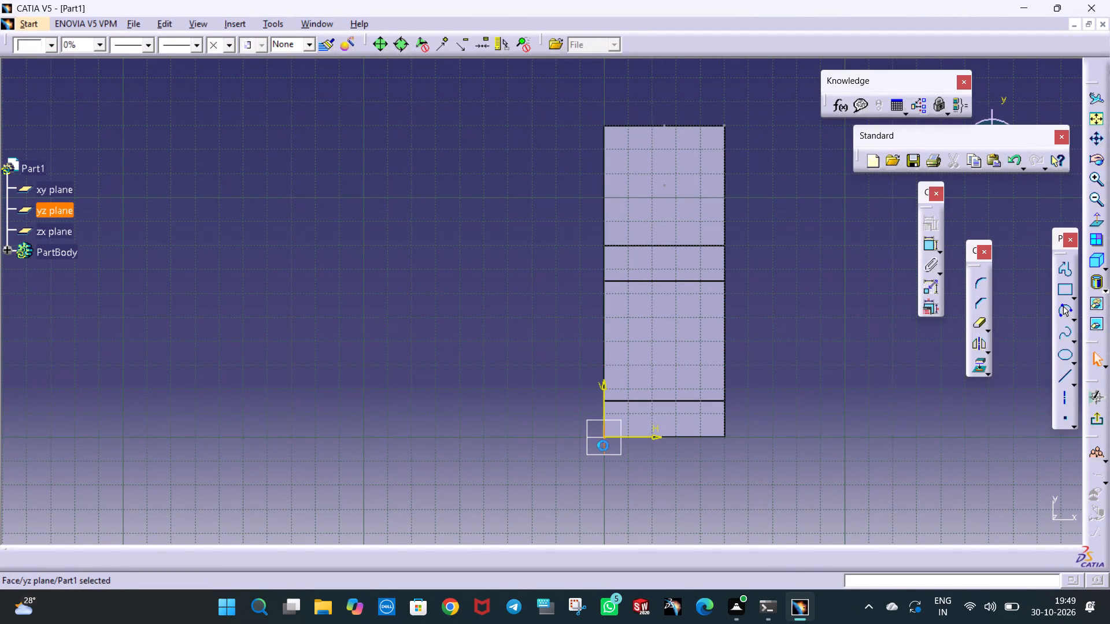
{"action": "double_click", "coordinate": [603, 445]}
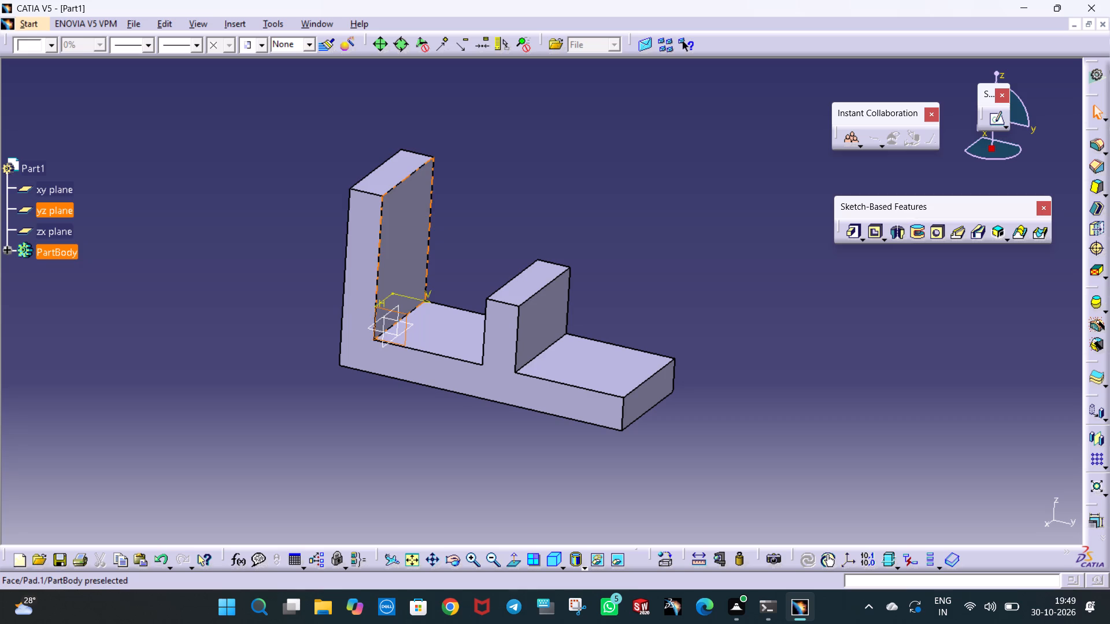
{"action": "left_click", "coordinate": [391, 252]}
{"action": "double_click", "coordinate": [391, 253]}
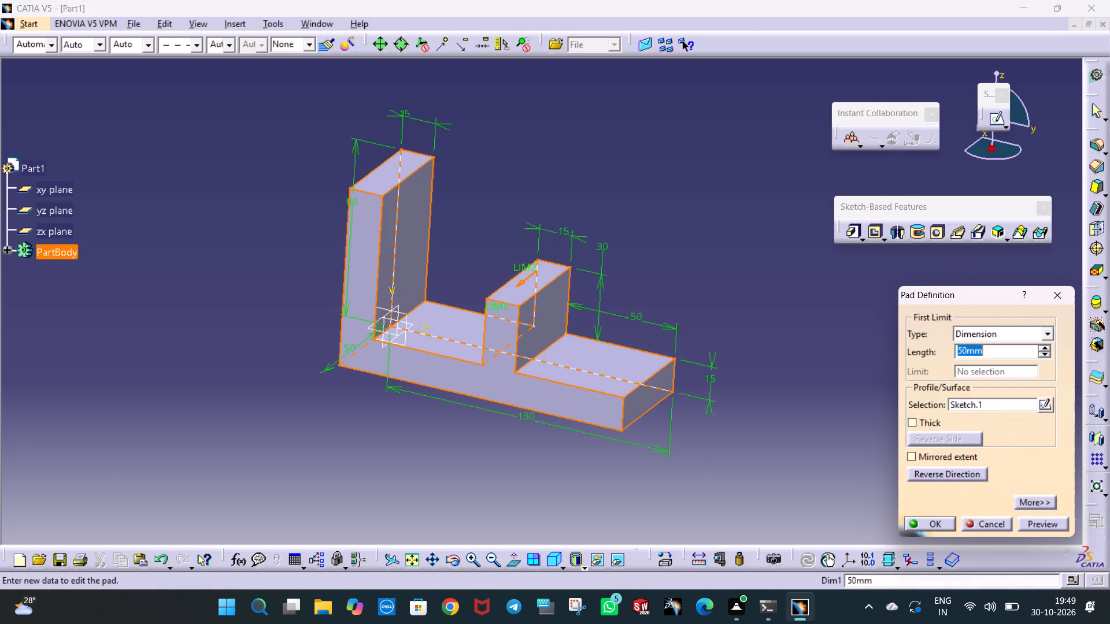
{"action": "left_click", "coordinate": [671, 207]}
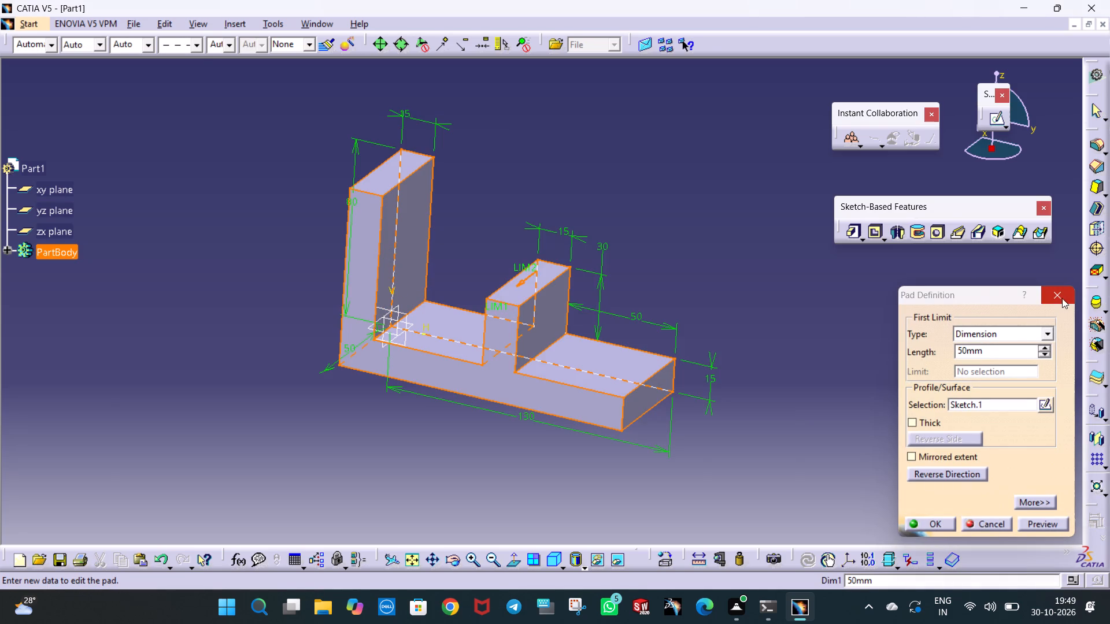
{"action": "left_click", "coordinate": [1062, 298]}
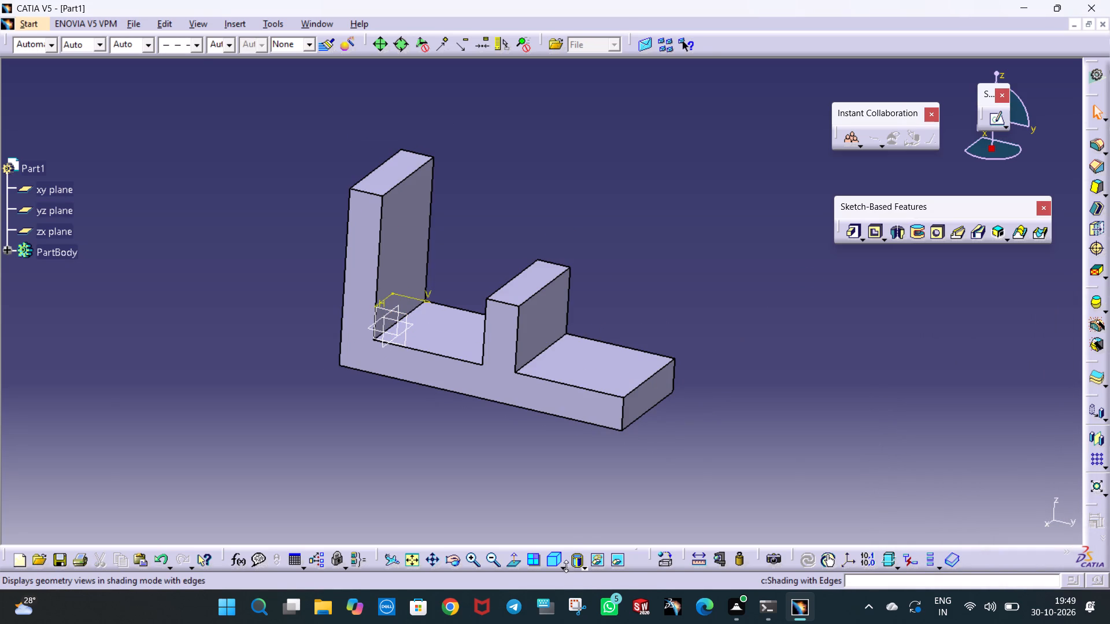
Select the tall upright's large inner face, on the side facing the shorter middle upright.
{"action": "left_click", "coordinate": [565, 566]}
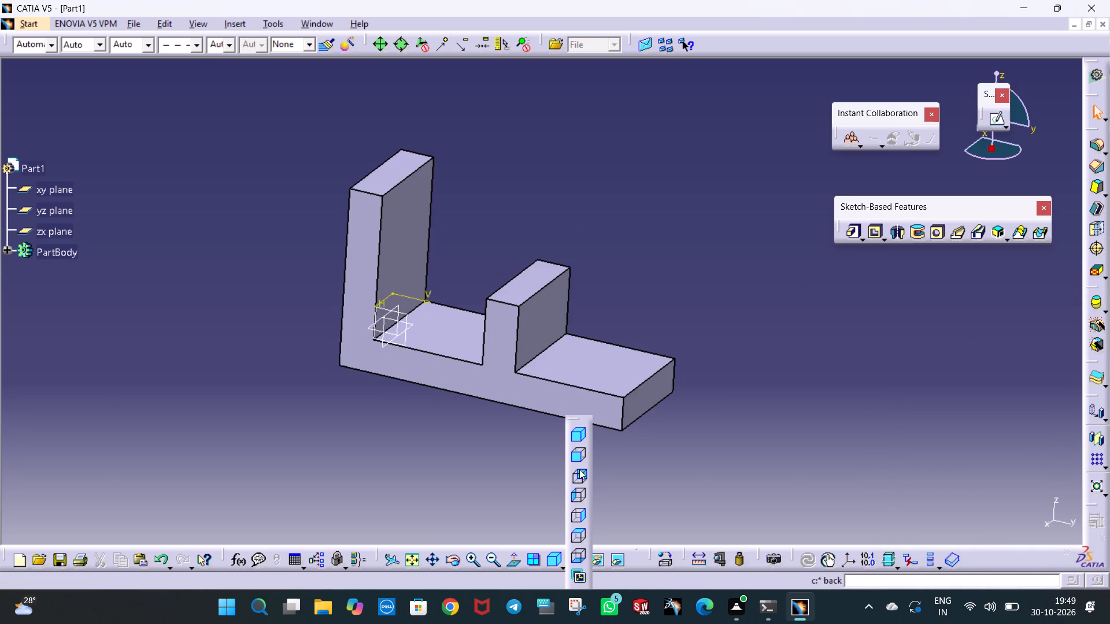
{"action": "left_click", "coordinate": [579, 470]}
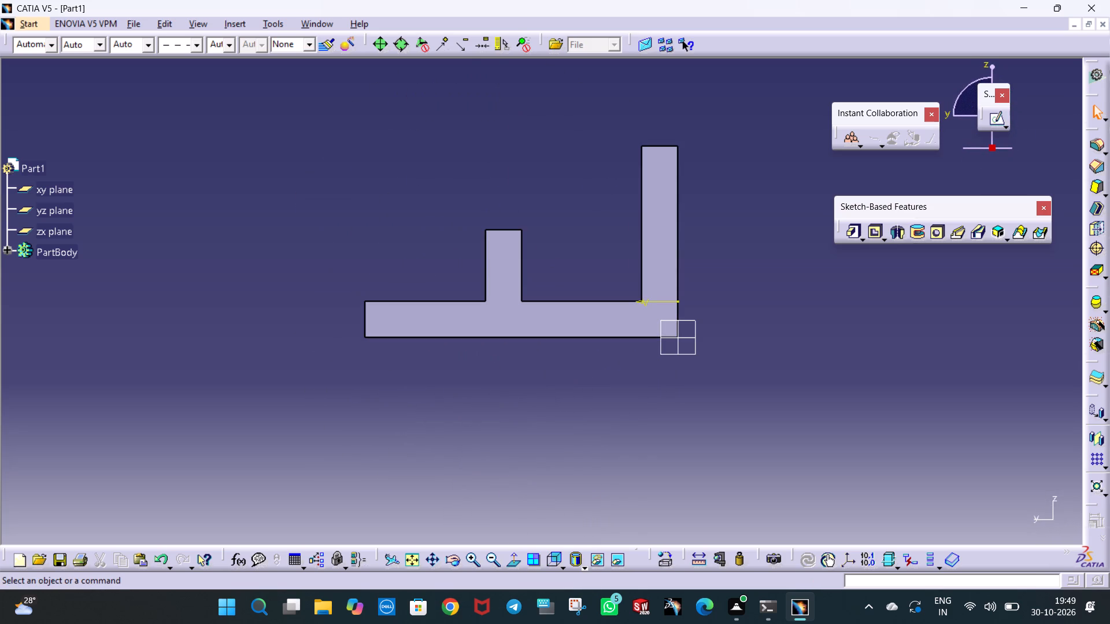
{"action": "left_click", "coordinate": [565, 566]}
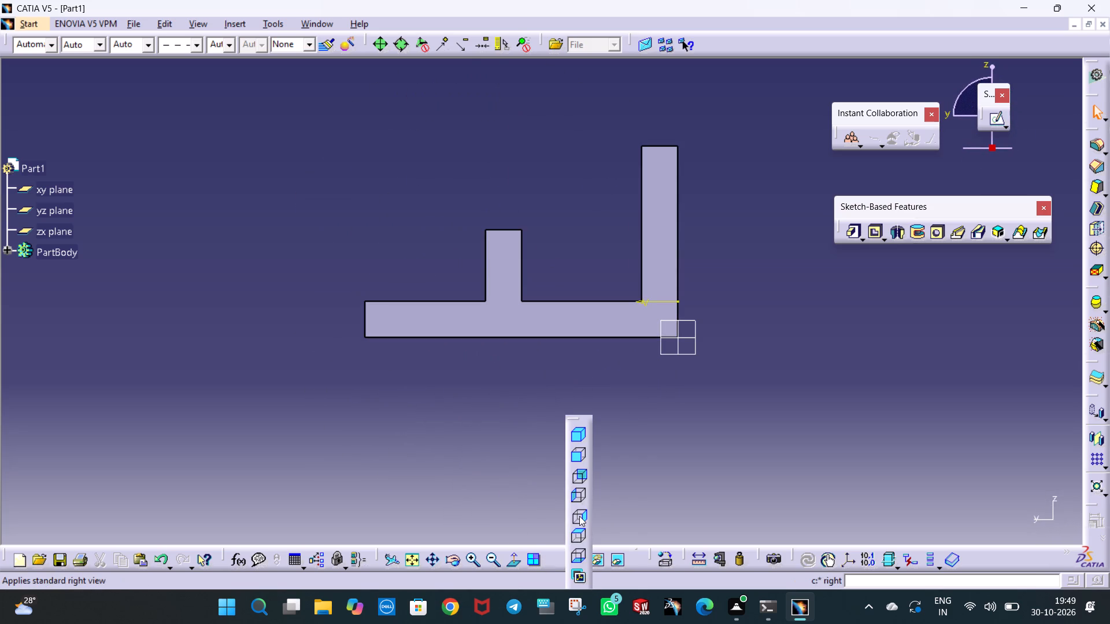
{"action": "left_click", "coordinate": [579, 516]}
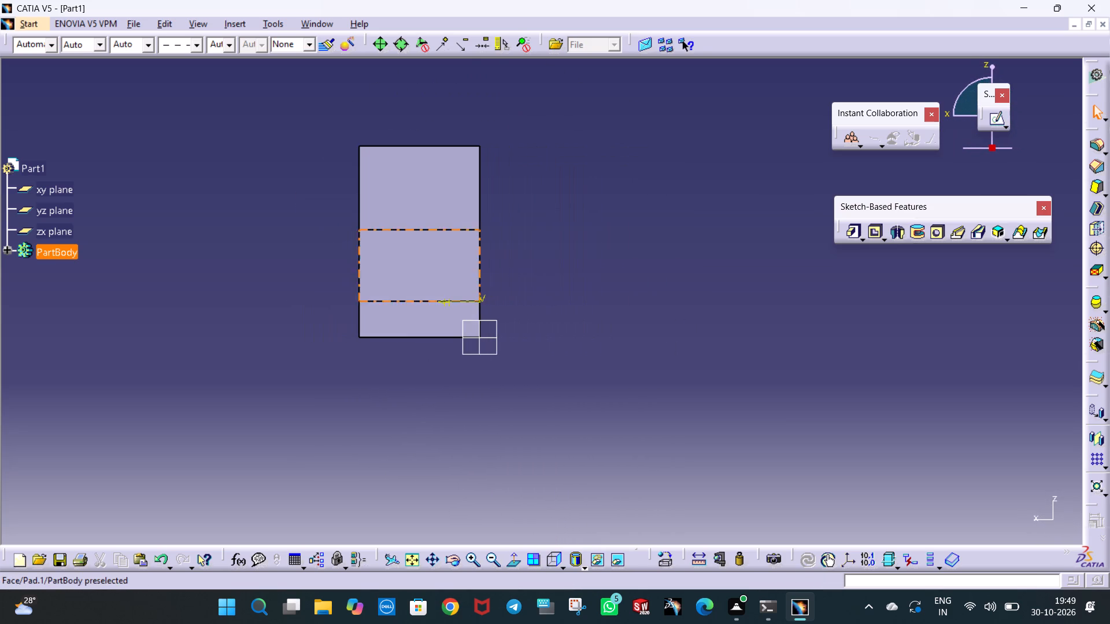
{"action": "right_click", "coordinate": [429, 191]}
{"action": "left_click", "coordinate": [679, 156]}
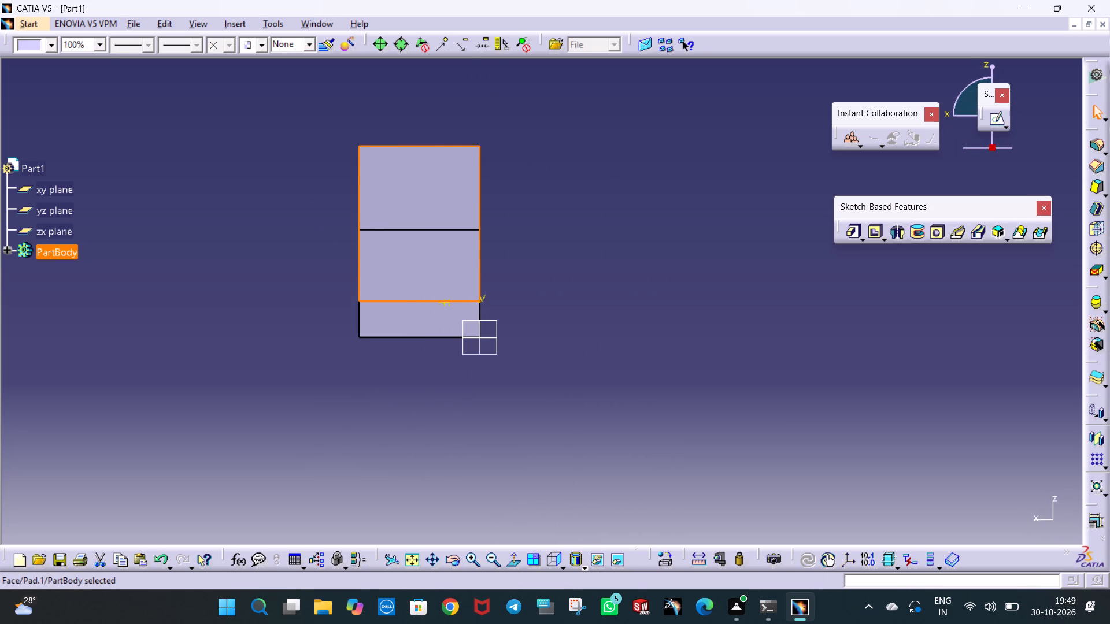
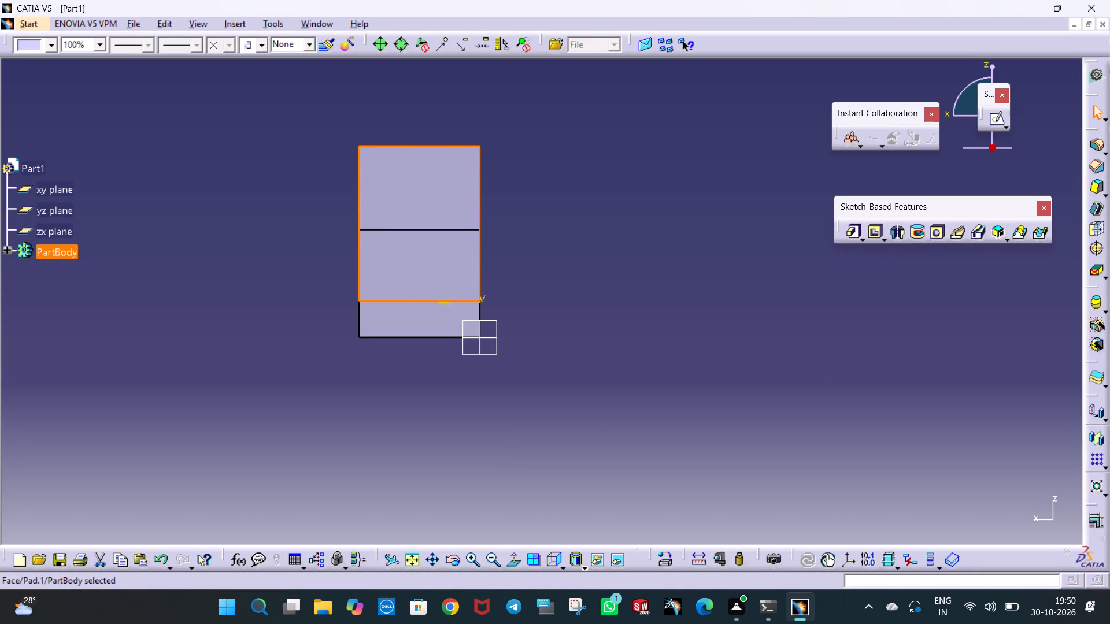
Open a sketch on the tall upright's inner face.
{"action": "right_click", "coordinate": [450, 194]}
{"action": "left_click", "coordinate": [434, 190]}
{"action": "left_click", "coordinate": [29, 17]}
{"action": "left_click", "coordinate": [61, 57]}
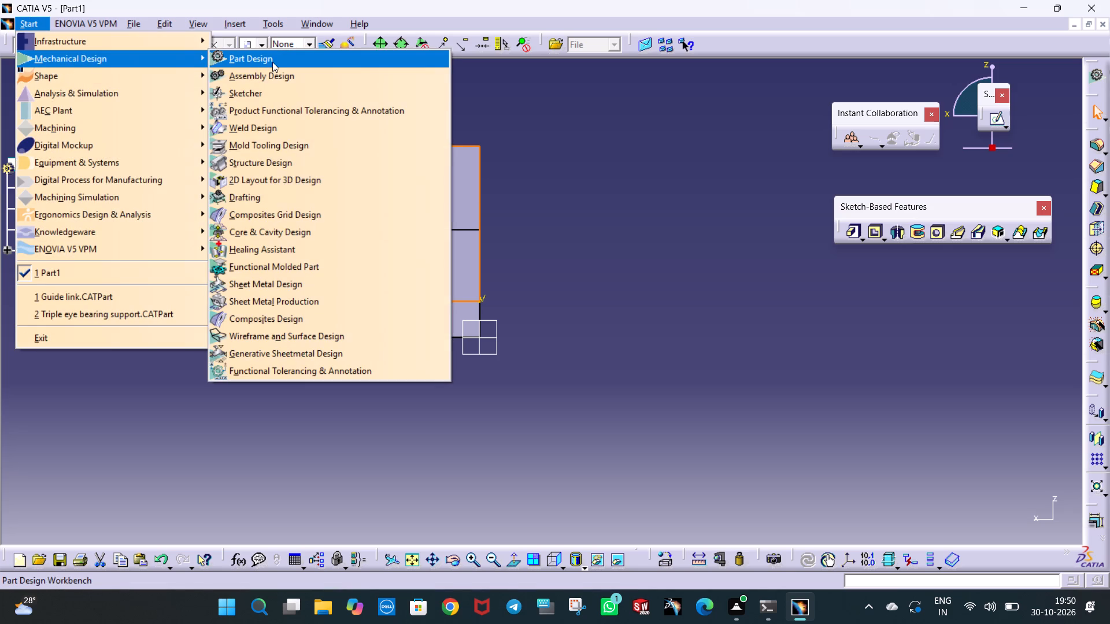
{"action": "left_click", "coordinate": [274, 90]}
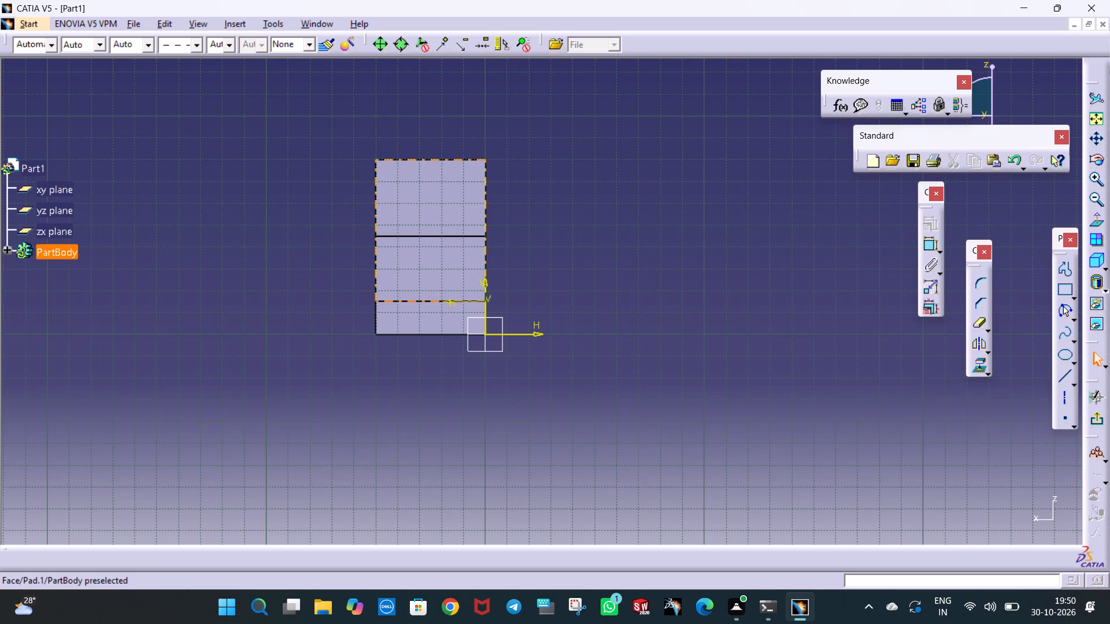
Draw a circle in the upper middle of the tall upright's face and set its diameter to 20 mm.
{"action": "left_click", "coordinate": [1075, 321]}
{"action": "left_click", "coordinate": [976, 333]}
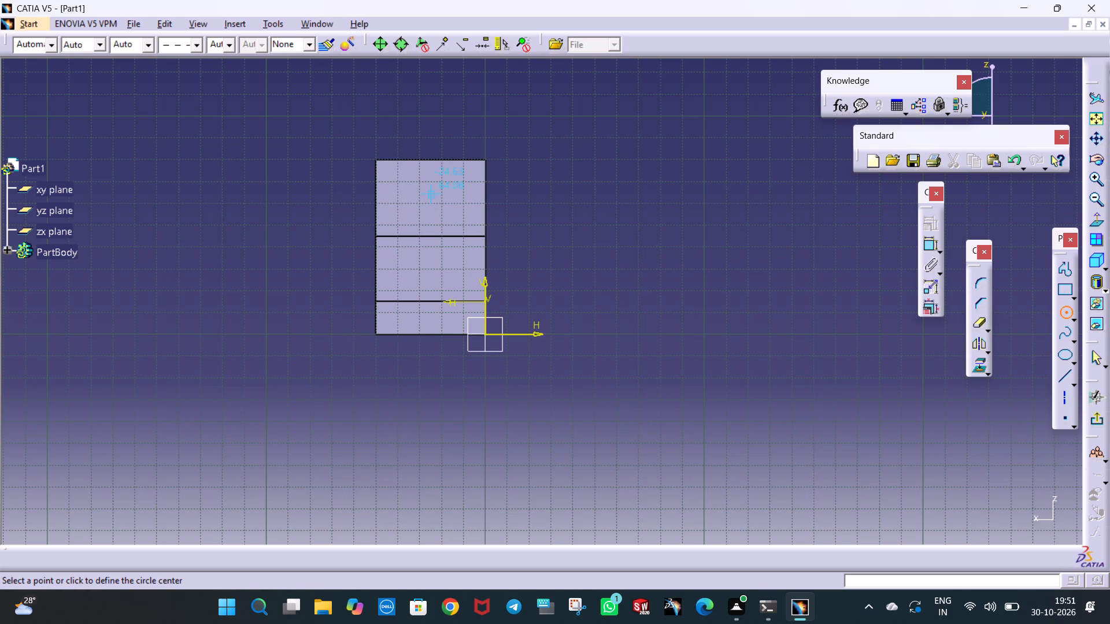
{"action": "left_click", "coordinate": [430, 198]}
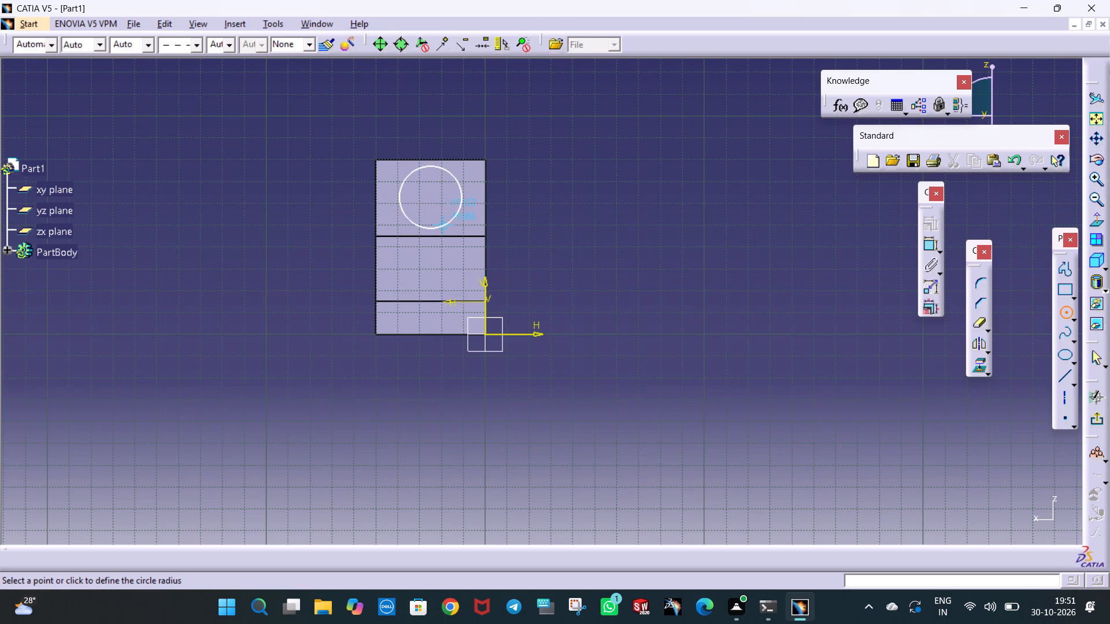
{"action": "left_click", "coordinate": [441, 217]}
{"action": "left_click", "coordinate": [660, 190]}
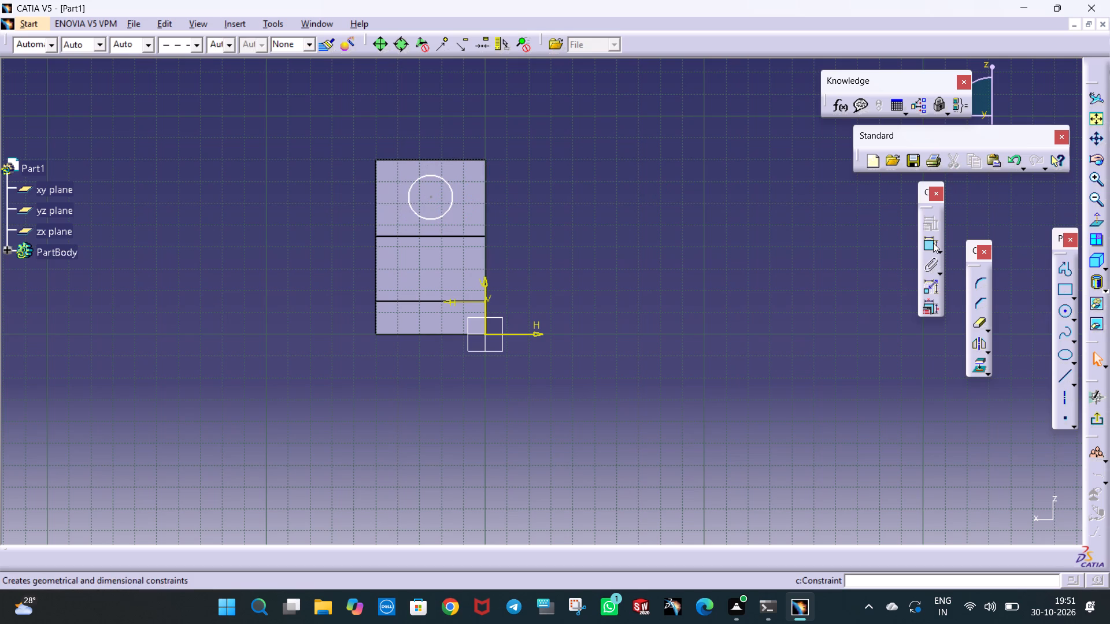
{"action": "left_click", "coordinate": [933, 243]}
{"action": "left_click", "coordinate": [446, 181]}
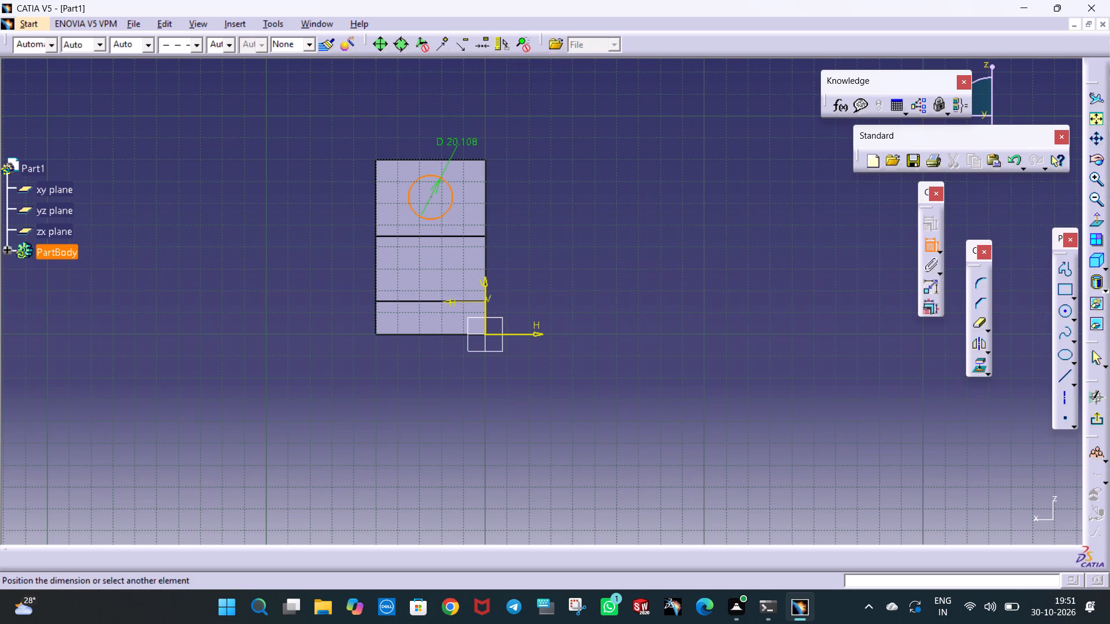
{"action": "left_click", "coordinate": [458, 140]}
{"action": "double_click", "coordinate": [473, 136]}
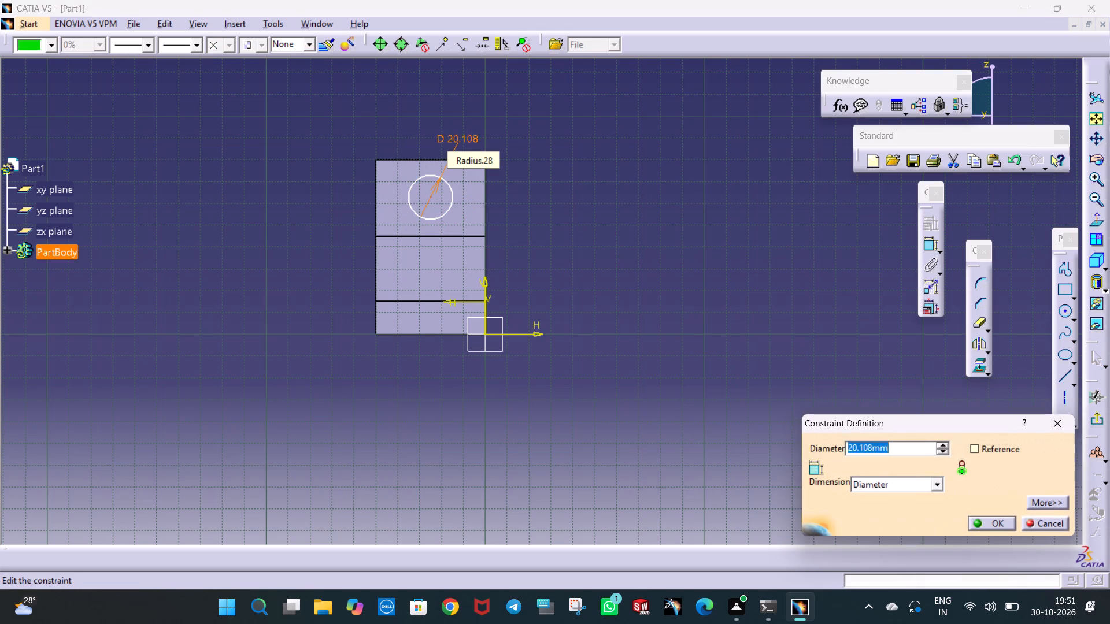
{"action": "type", "text": "20"}
{"action": "key", "text": "Return"}
{"action": "left_click", "coordinate": [551, 201]}
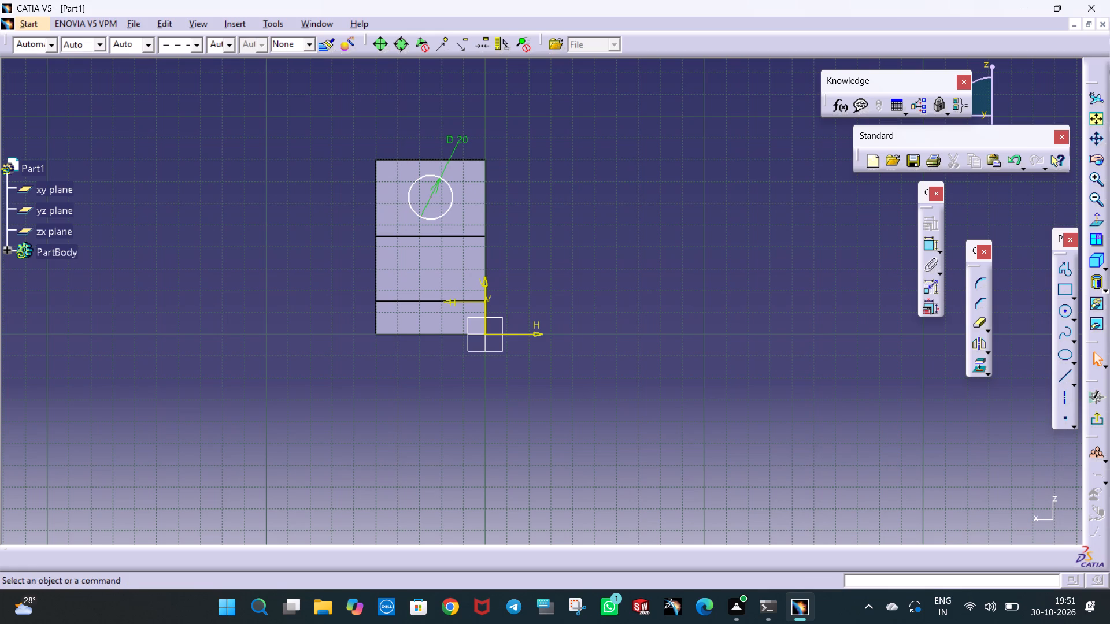
Draw a smaller concentric circle inside the 20 mm circle and set its diameter to 15 mm.
{"action": "left_click", "coordinate": [1067, 313]}
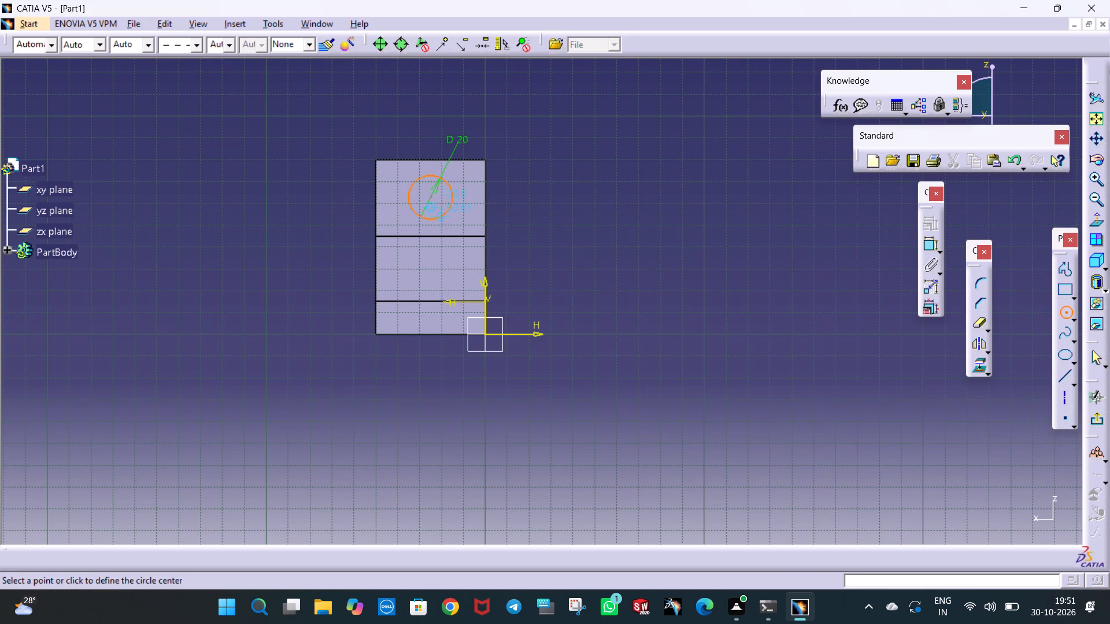
{"action": "left_click", "coordinate": [431, 195]}
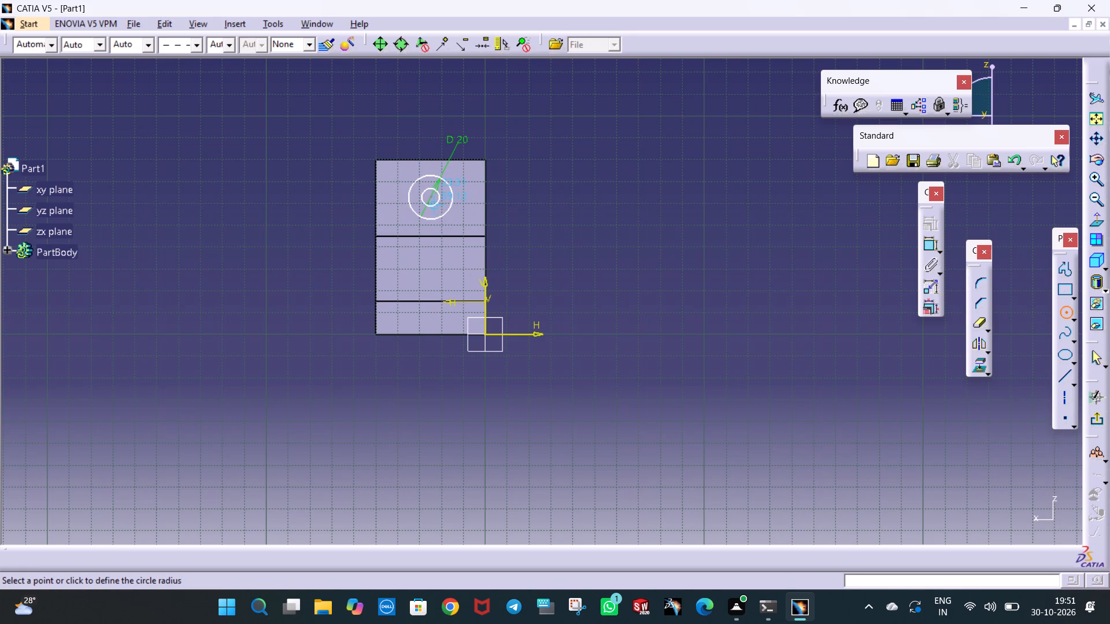
{"action": "left_click", "coordinate": [439, 212]}
{"action": "left_click", "coordinate": [625, 201]}
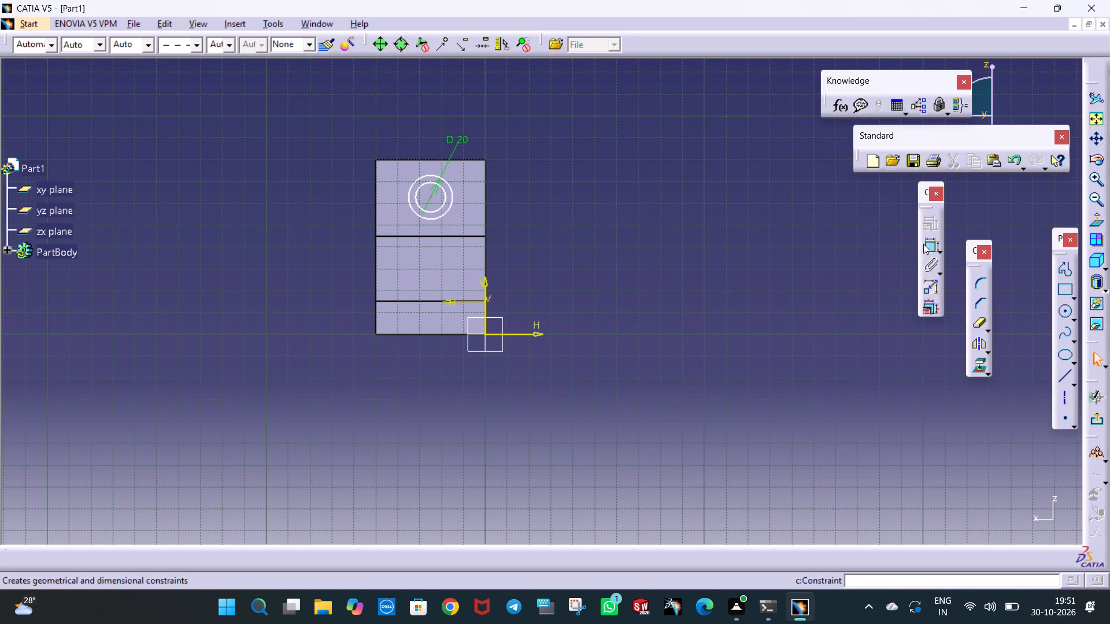
{"action": "left_click", "coordinate": [926, 243]}
{"action": "left_click", "coordinate": [445, 191]}
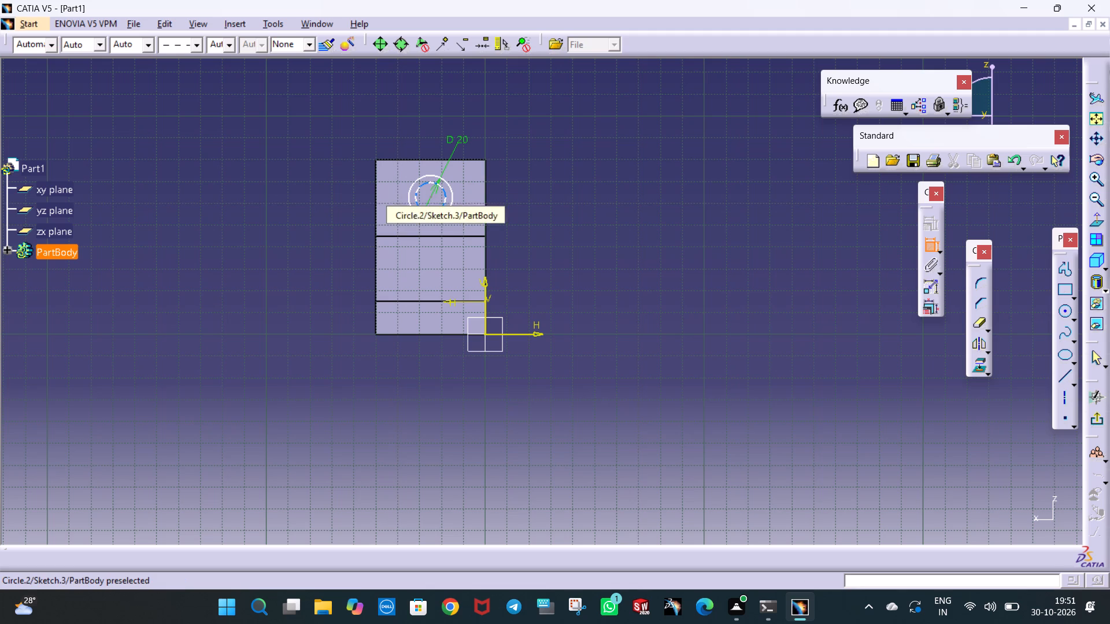
{"action": "left_click", "coordinate": [515, 189]}
{"action": "double_click", "coordinate": [528, 183]}
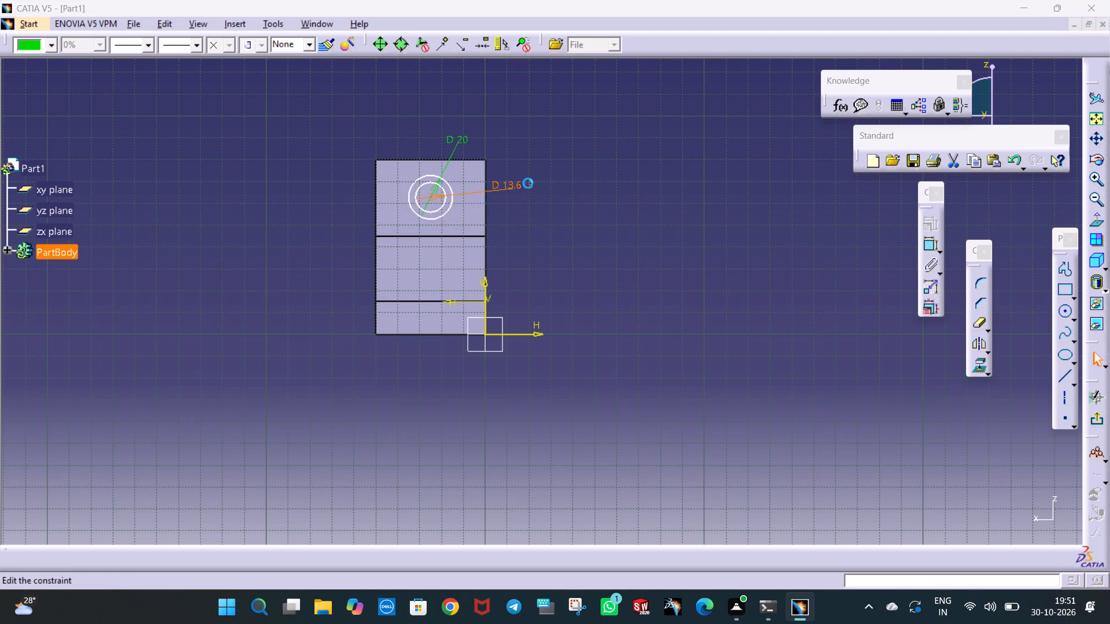
{"action": "type", "text": "15"}
{"action": "key", "text": "Return"}
{"action": "left_click", "coordinate": [609, 157]}
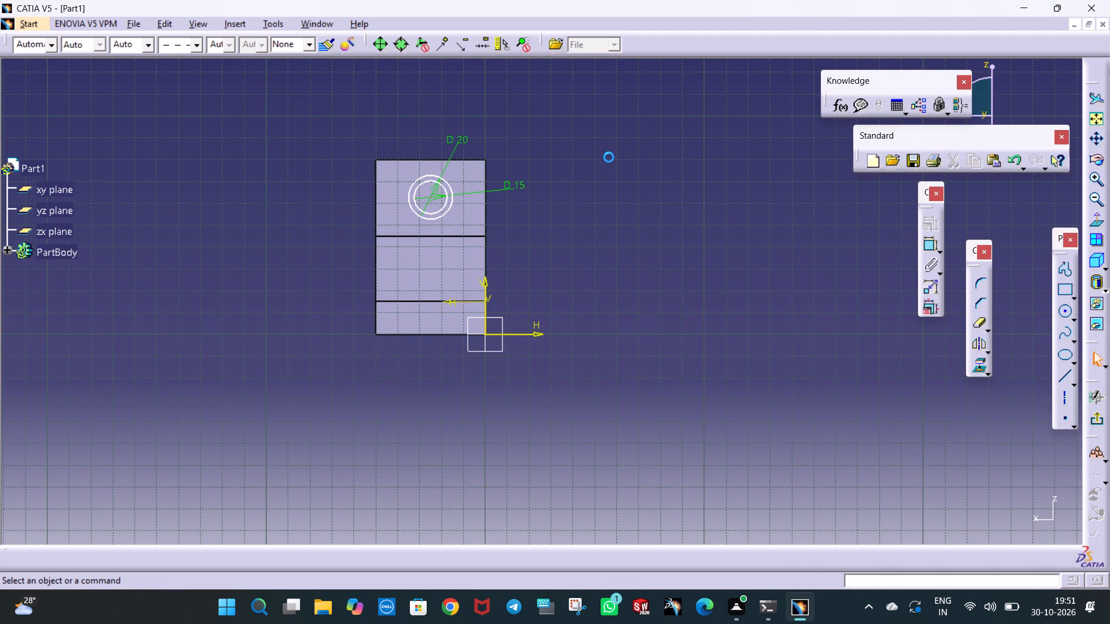
Leave the sketch and pad the two-circle ring profile by 20 mm.
{"action": "left_click", "coordinate": [32, 20]}
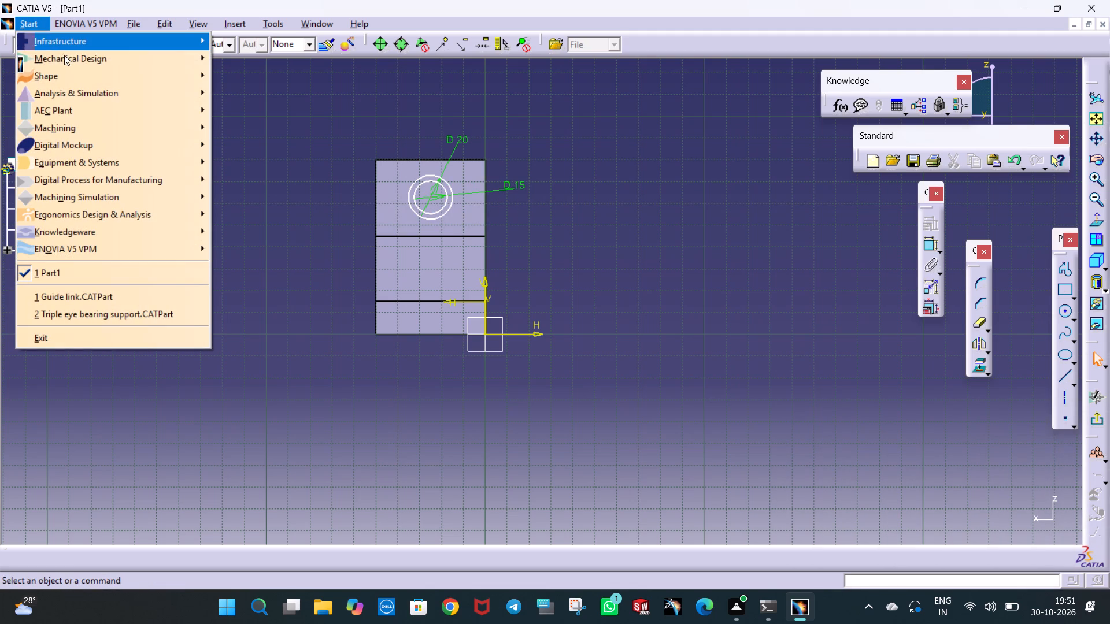
{"action": "left_click", "coordinate": [65, 55]}
{"action": "left_click", "coordinate": [231, 59]}
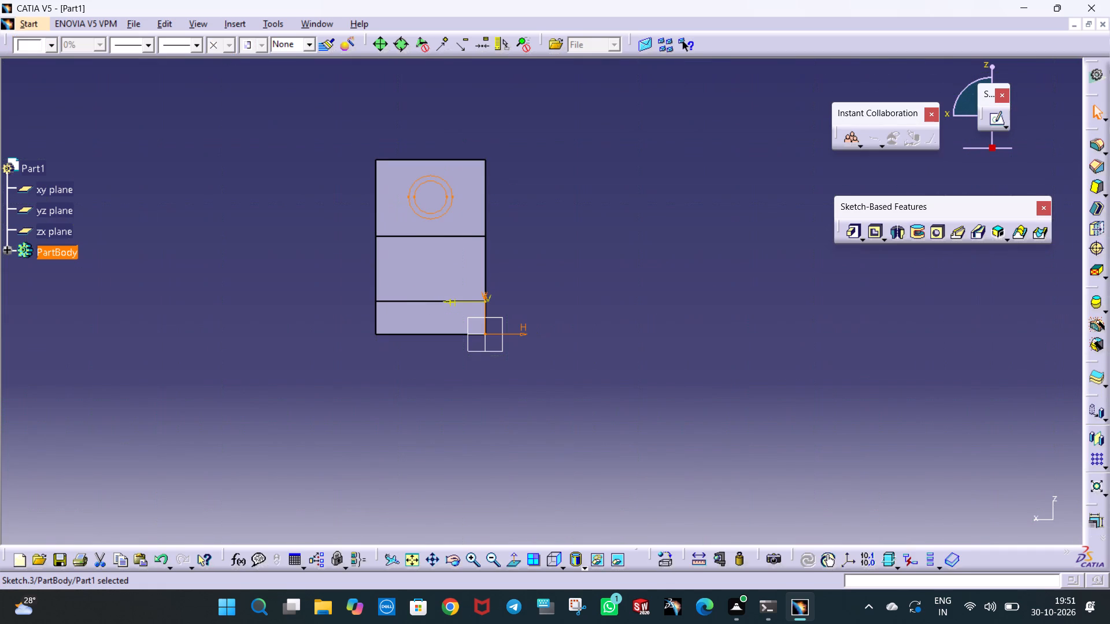
{"action": "left_click", "coordinate": [851, 228]}
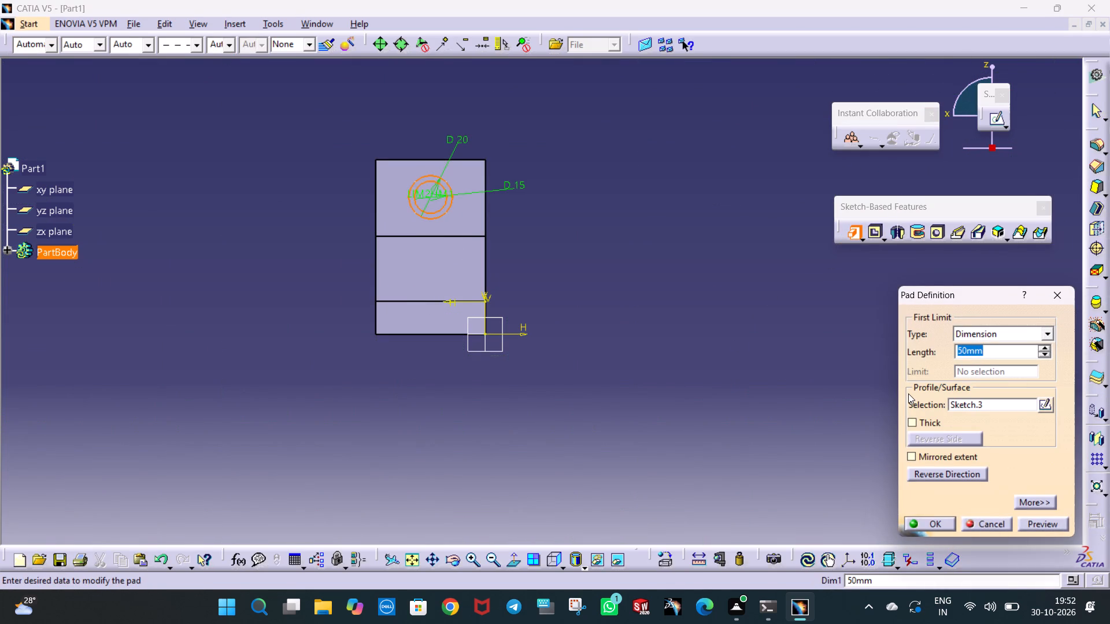
{"action": "type", "text": "20"}
{"action": "key", "text": "Return"}
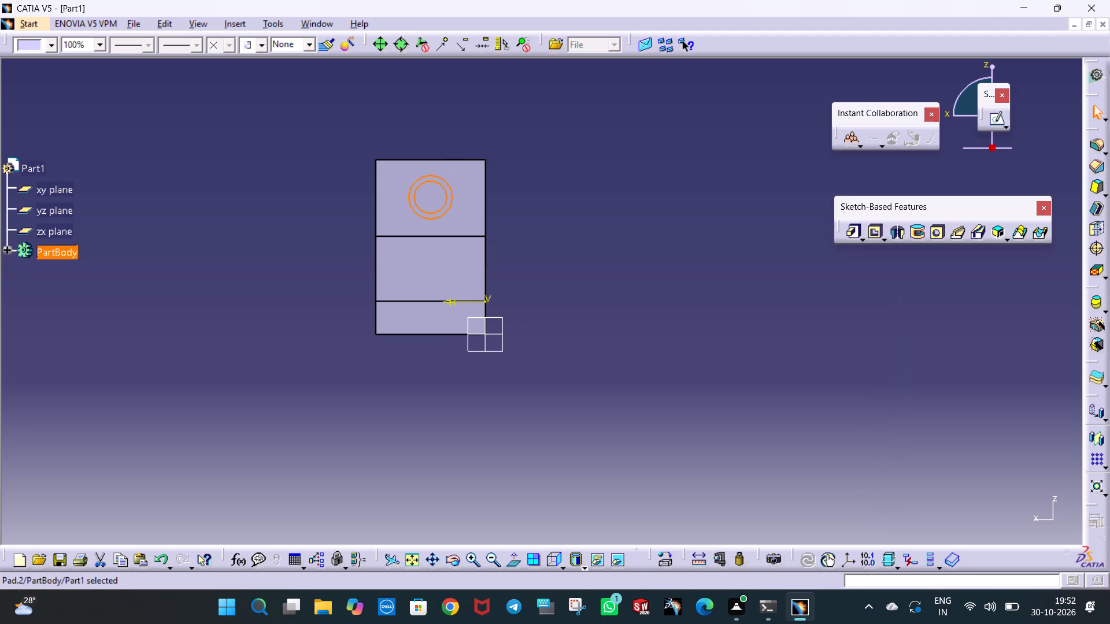
Examine the padded ring boss on the tall upright and the rest of the bracket from several angles.
{"action": "middle_click_drag", "start_coordinate": [649, 367], "coordinate": [716, 367], "text": "ctrl"}
{"action": "middle_click_drag", "start_coordinate": [686, 285], "coordinate": [628, 315], "text": "ctrl"}
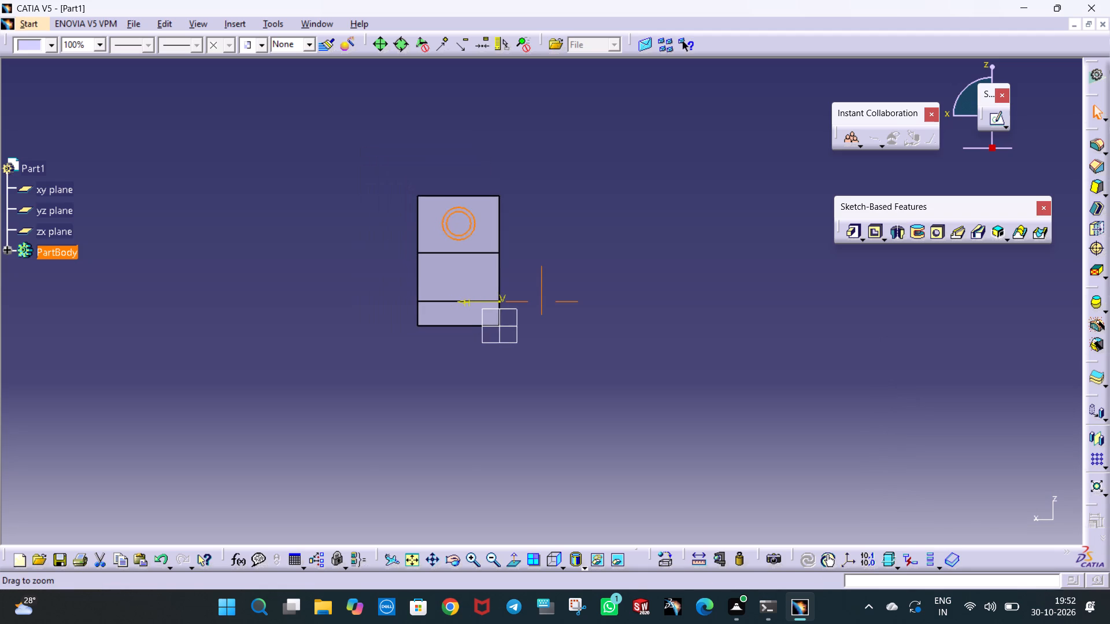
{"action": "middle_click_drag", "start_coordinate": [628, 315], "coordinate": [619, 315], "text": "ctrl"}
{"action": "middle_click_drag", "start_coordinate": [532, 328], "coordinate": [591, 344], "text": "ctrl"}
{"action": "middle_click_drag", "start_coordinate": [619, 350], "coordinate": [695, 251]}
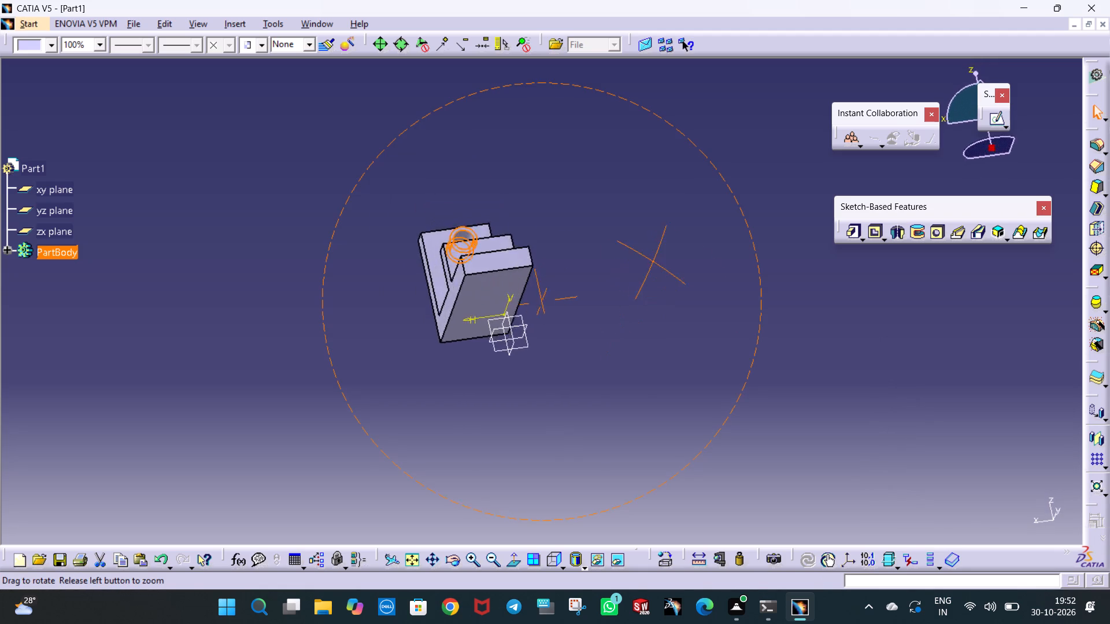
{"action": "middle_click_drag", "start_coordinate": [695, 251], "coordinate": [777, 391]}
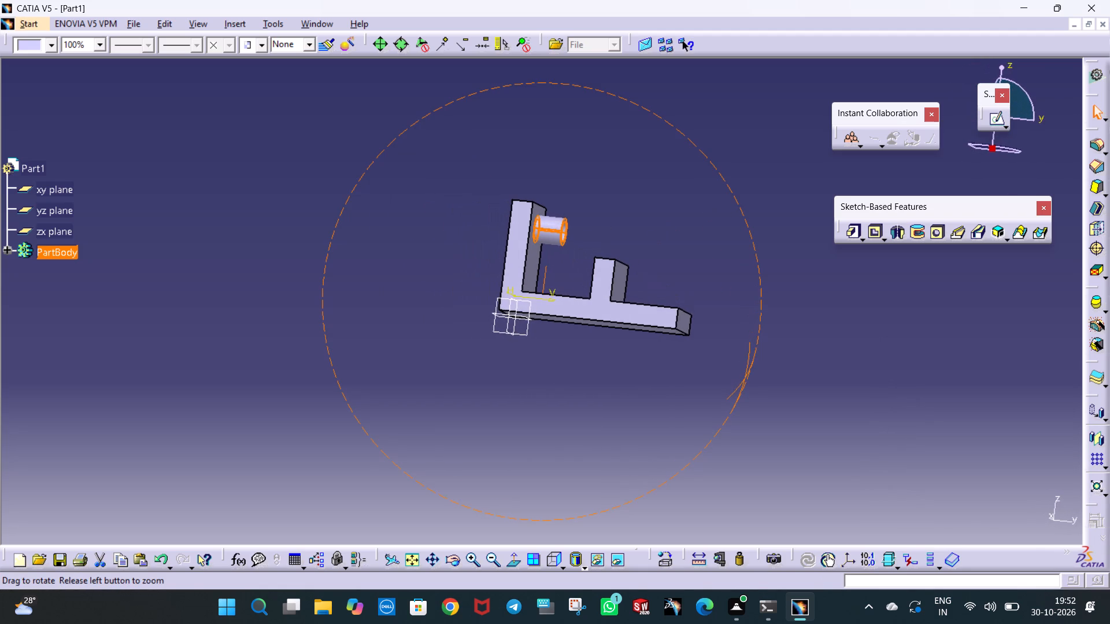
{"action": "middle_click_drag", "start_coordinate": [777, 391], "coordinate": [777, 392]}
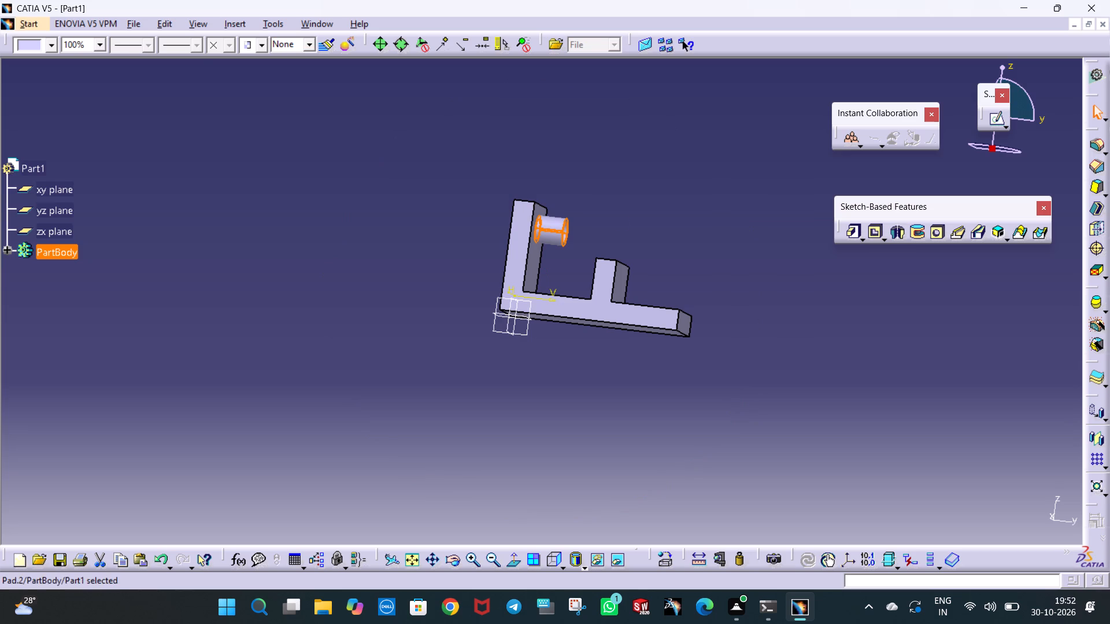
{"action": "left_click", "coordinate": [622, 224]}
{"action": "middle_click_drag", "start_coordinate": [694, 234], "coordinate": [519, 284]}
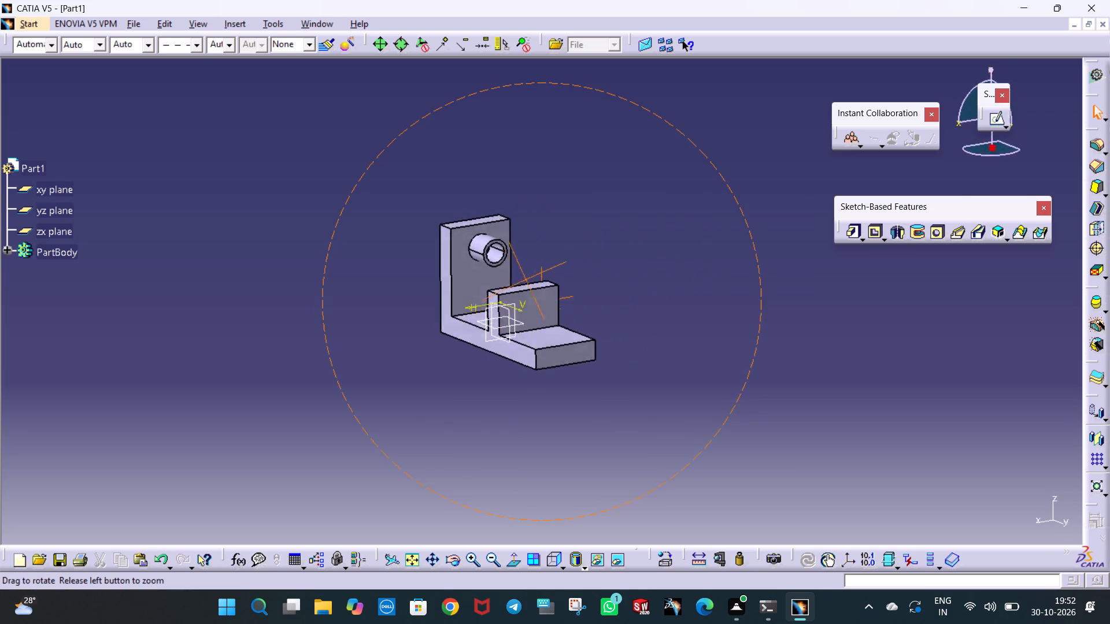
{"action": "middle_click_drag", "start_coordinate": [519, 284], "coordinate": [635, 259]}
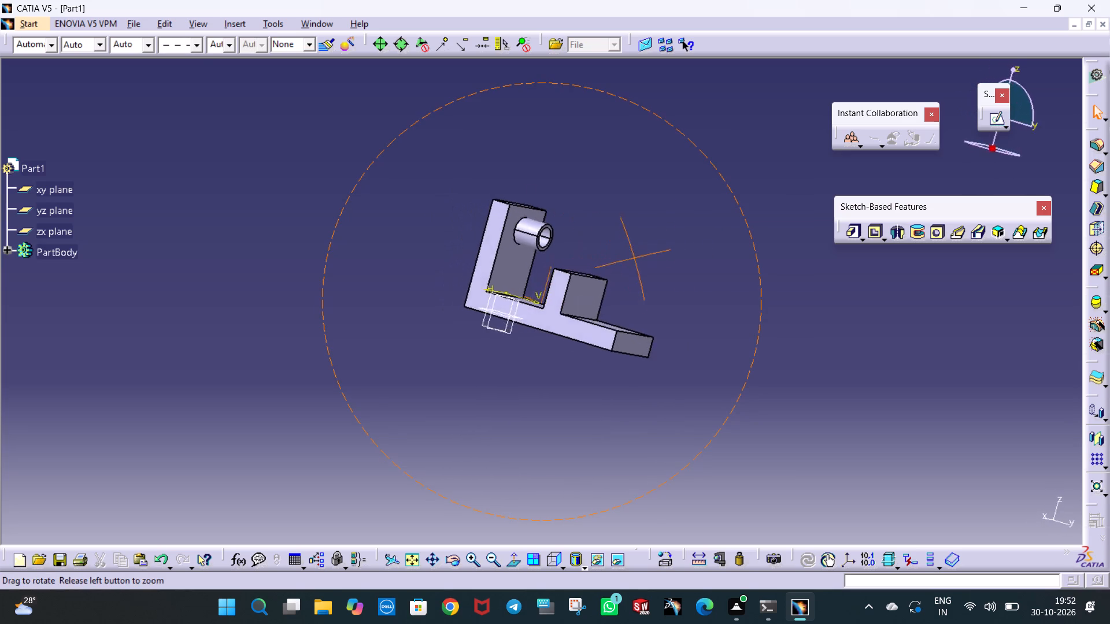
{"action": "middle_click_drag", "start_coordinate": [635, 259], "coordinate": [641, 309]}
{"action": "middle_click_drag", "start_coordinate": [564, 223], "coordinate": [550, 165], "text": "ctrl"}
{"action": "middle_click_drag", "start_coordinate": [645, 248], "coordinate": [643, 214], "text": "ctrl"}
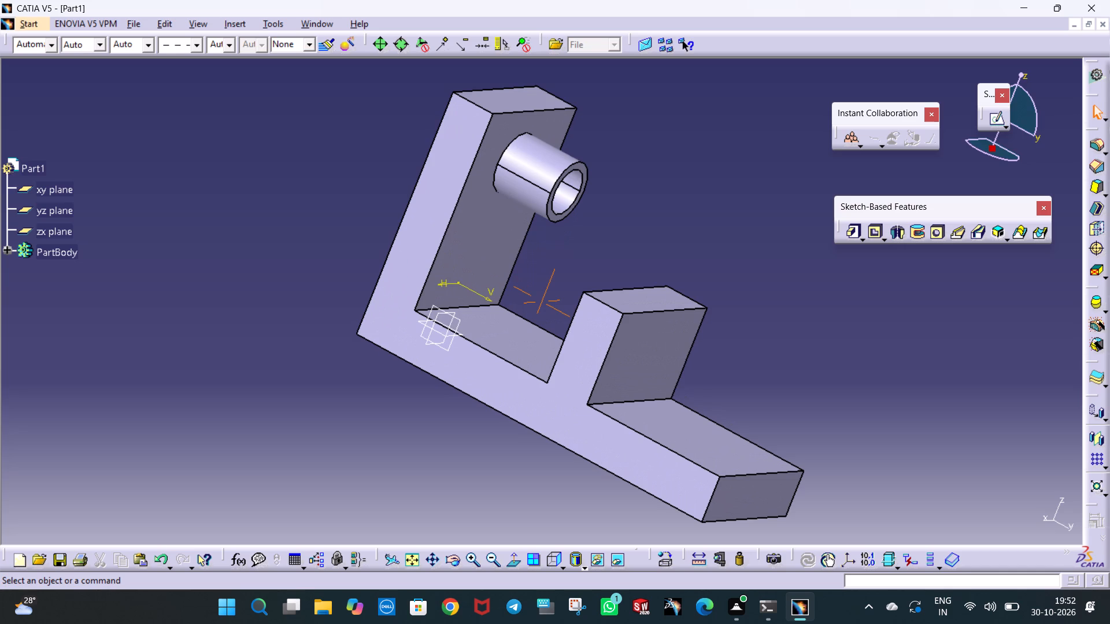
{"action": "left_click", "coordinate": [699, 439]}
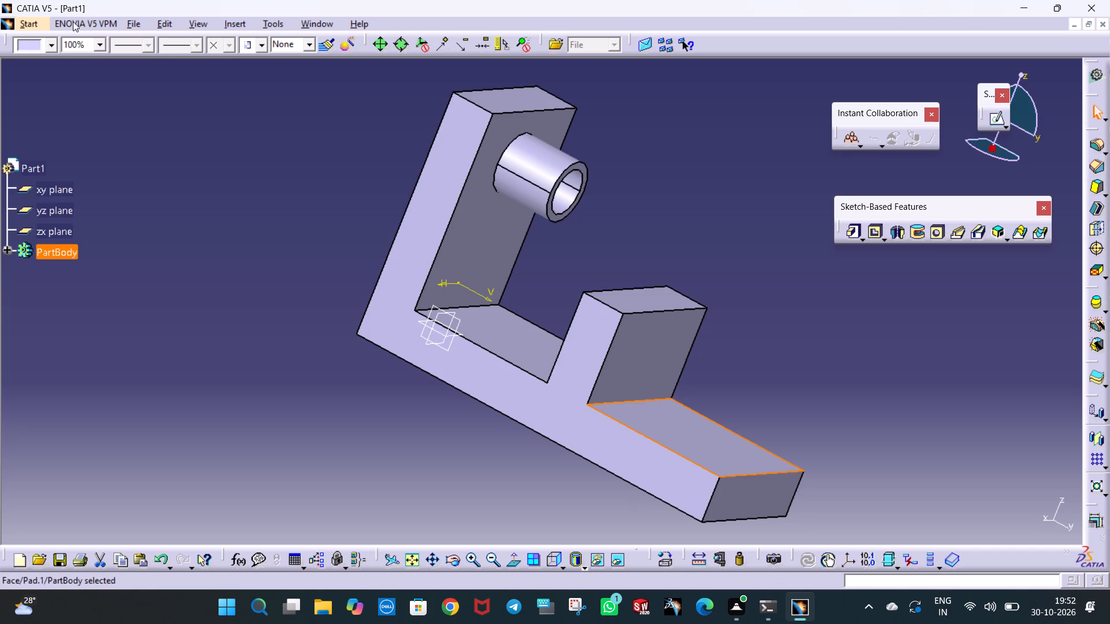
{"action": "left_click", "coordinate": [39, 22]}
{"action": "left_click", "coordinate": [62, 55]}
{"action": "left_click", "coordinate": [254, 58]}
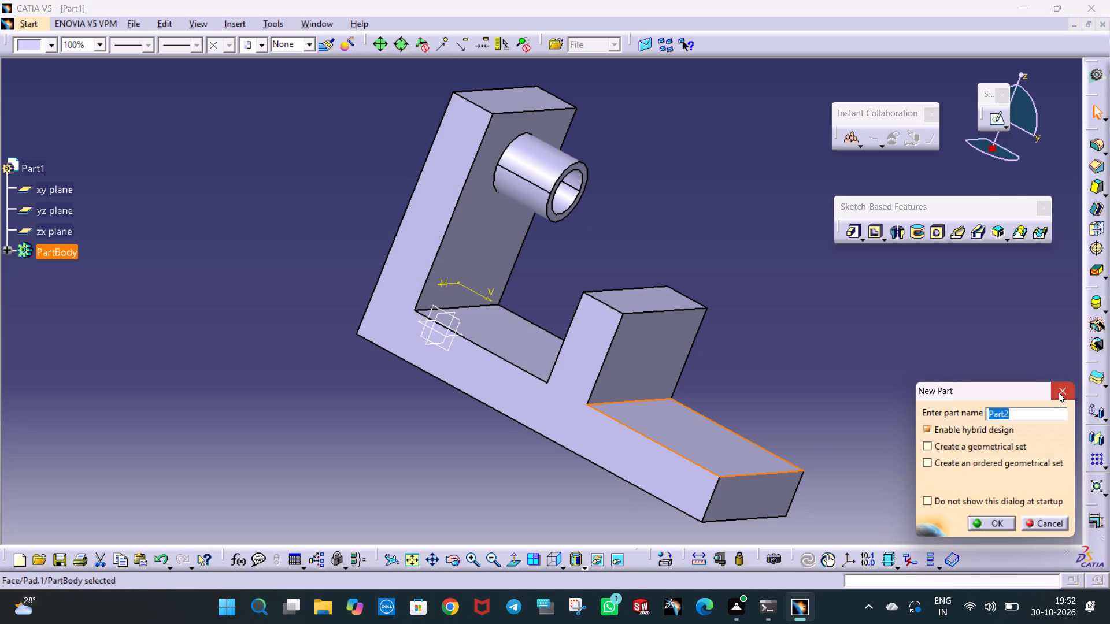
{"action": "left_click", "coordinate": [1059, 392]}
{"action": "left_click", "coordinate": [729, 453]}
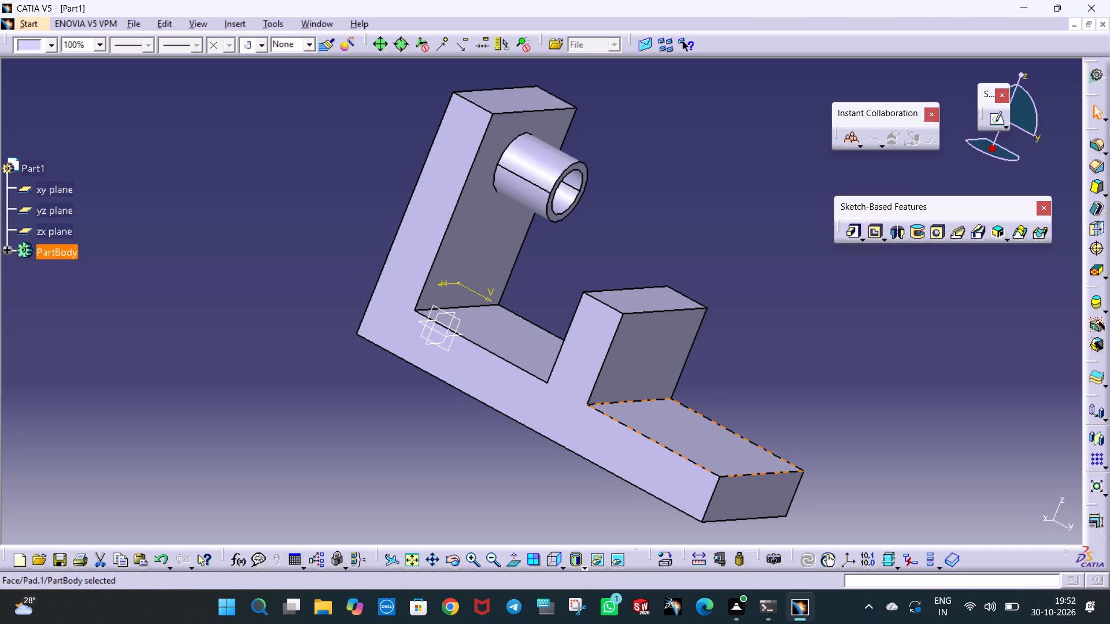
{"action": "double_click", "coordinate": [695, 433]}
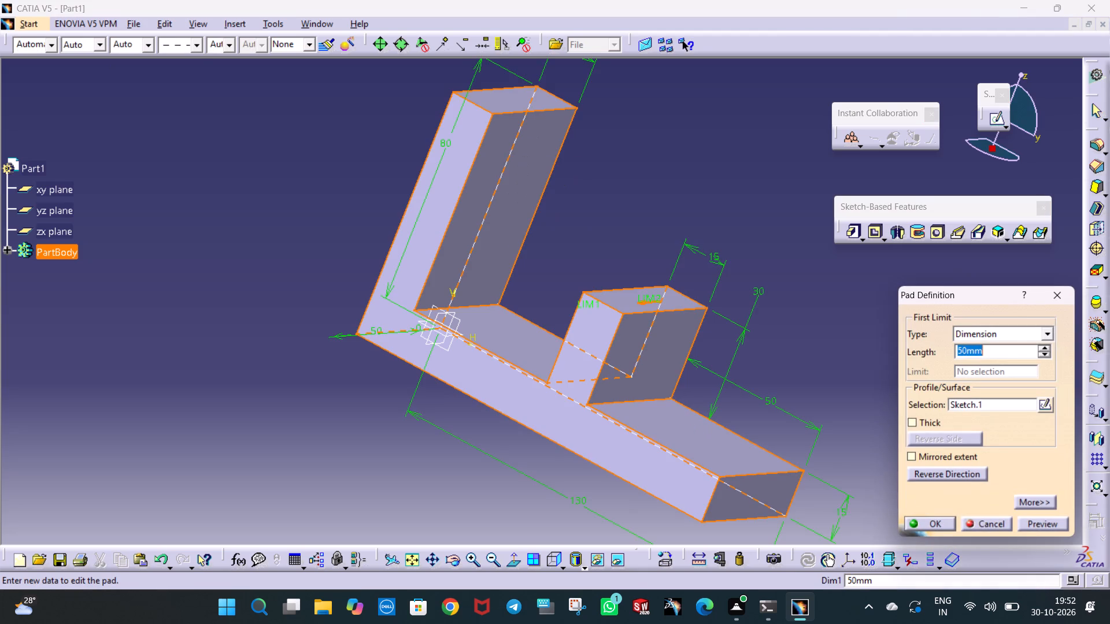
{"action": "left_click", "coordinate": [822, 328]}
Open a sketch on the base plate's top face, on the free end beyond the shorter middle upright.
{"action": "left_click", "coordinate": [27, 22]}
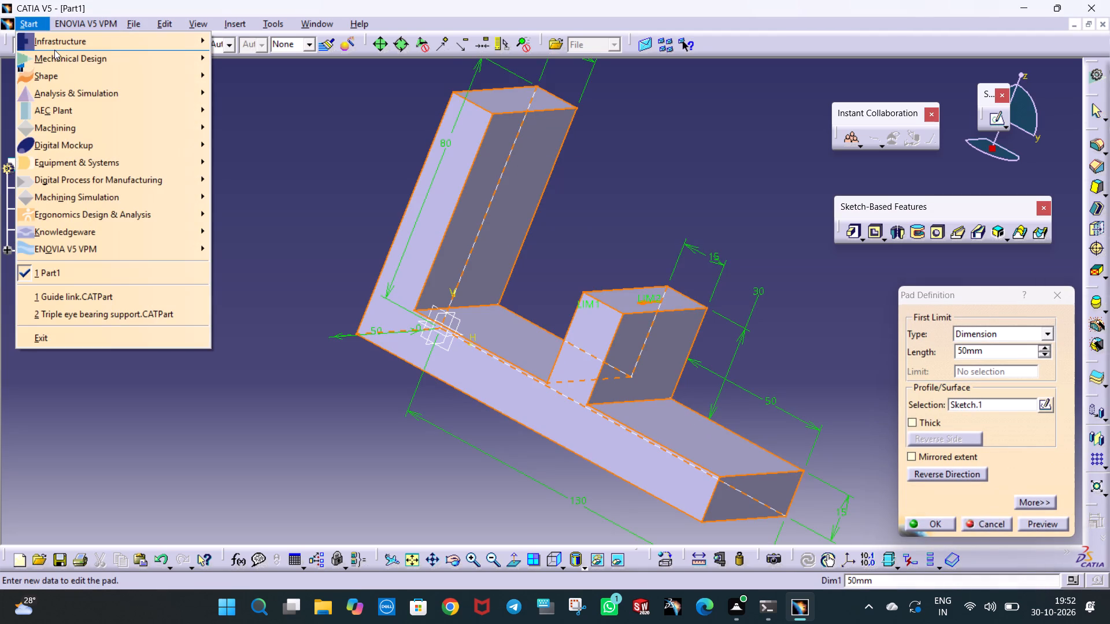
{"action": "left_click", "coordinate": [54, 50]}
{"action": "left_click", "coordinate": [311, 92]}
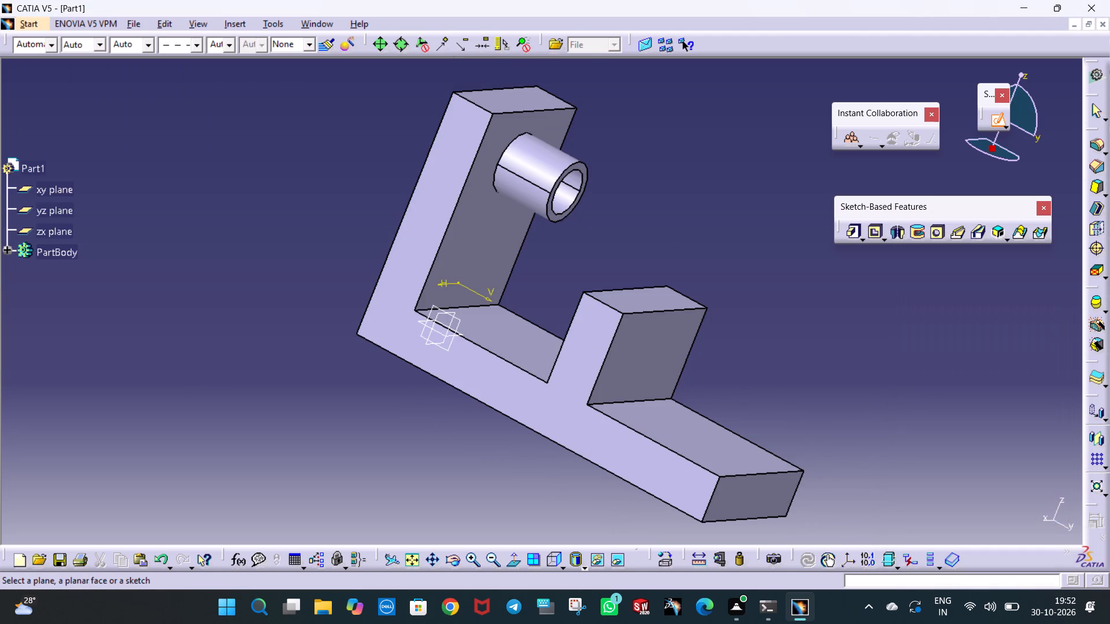
{"action": "left_click", "coordinate": [32, 25]}
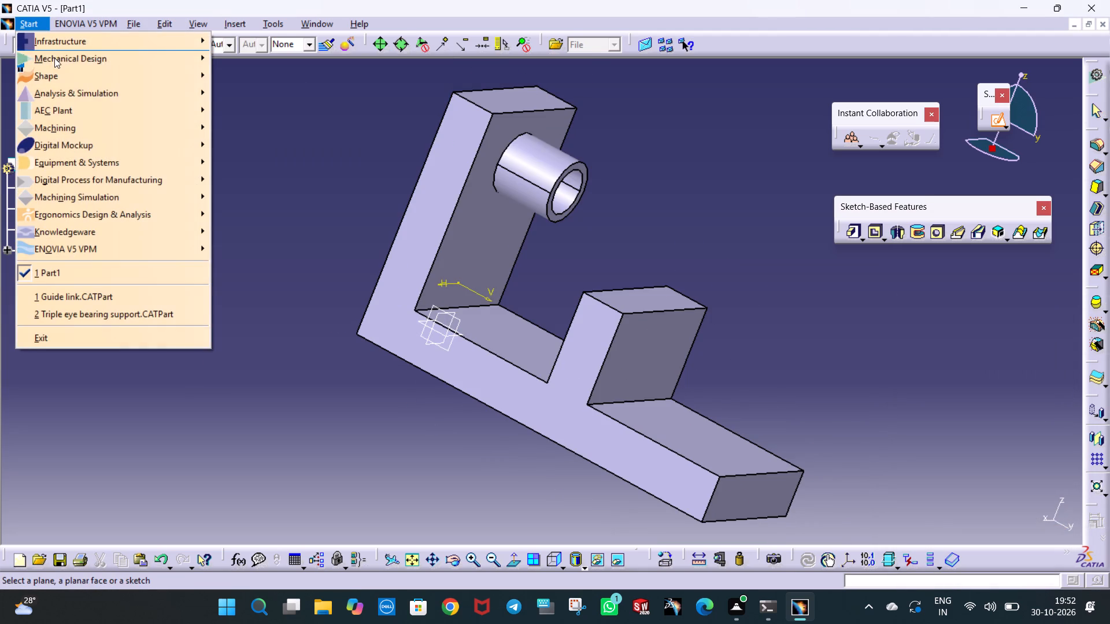
{"action": "left_click", "coordinate": [56, 59]}
{"action": "left_click", "coordinate": [262, 98]}
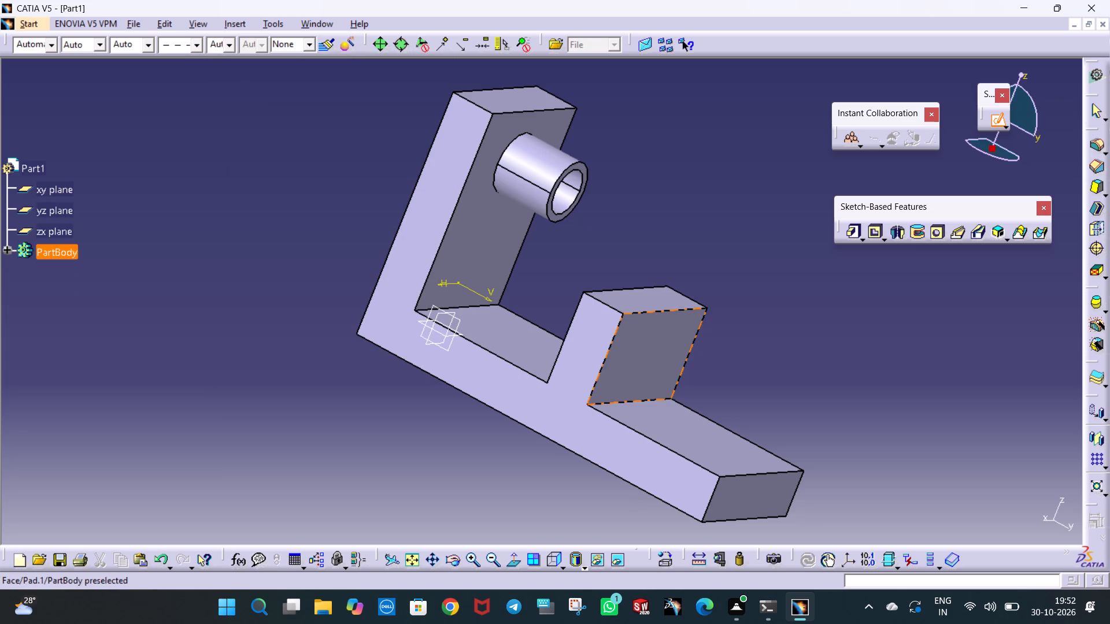
{"action": "left_click", "coordinate": [683, 428]}
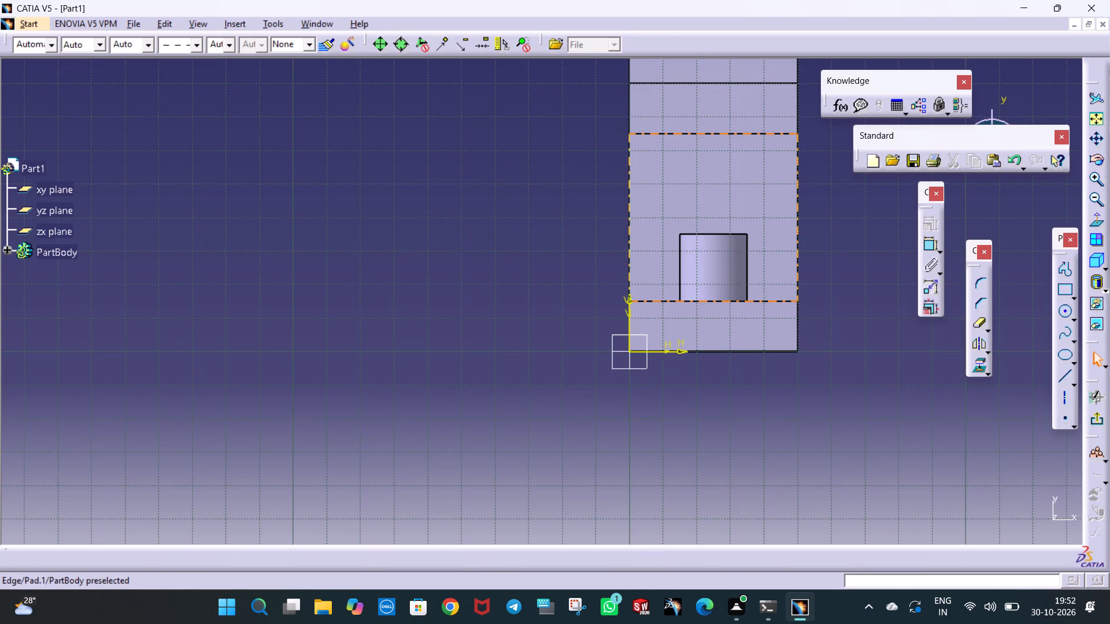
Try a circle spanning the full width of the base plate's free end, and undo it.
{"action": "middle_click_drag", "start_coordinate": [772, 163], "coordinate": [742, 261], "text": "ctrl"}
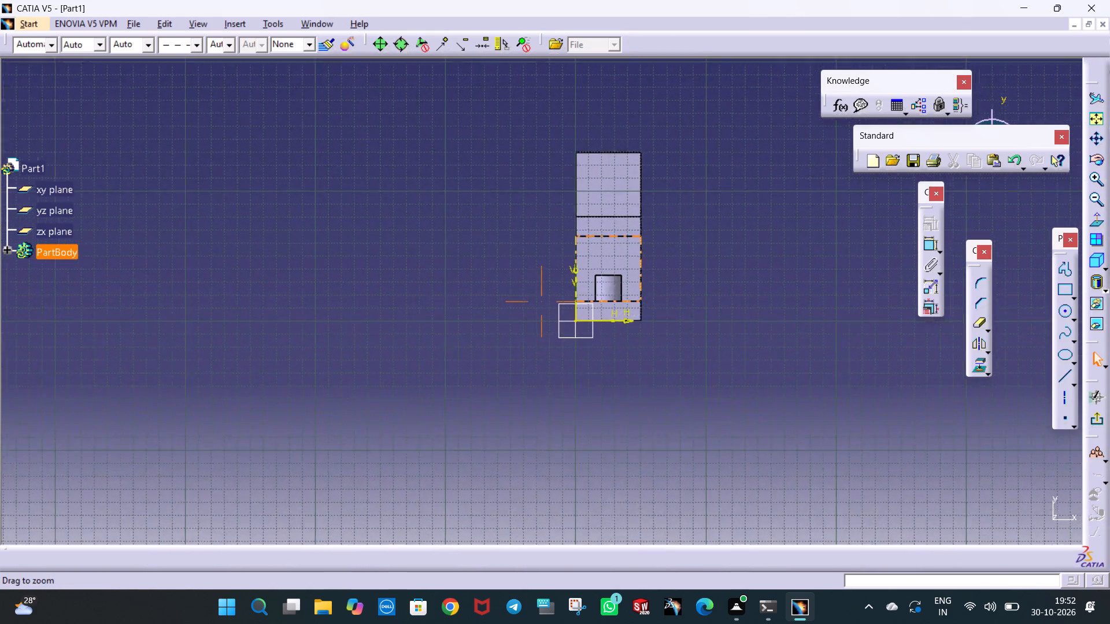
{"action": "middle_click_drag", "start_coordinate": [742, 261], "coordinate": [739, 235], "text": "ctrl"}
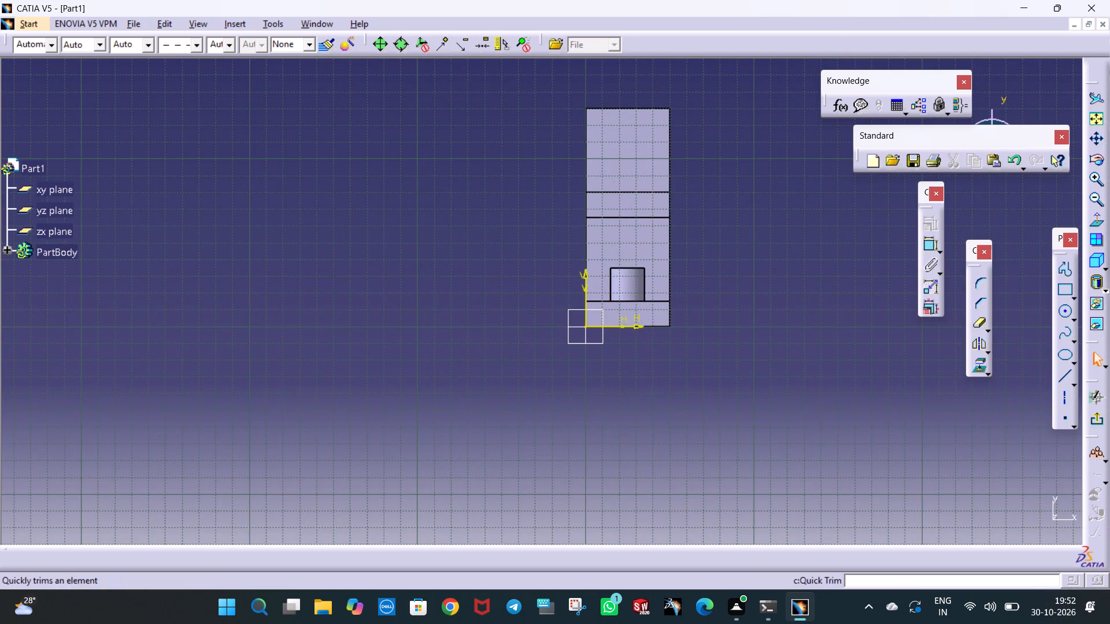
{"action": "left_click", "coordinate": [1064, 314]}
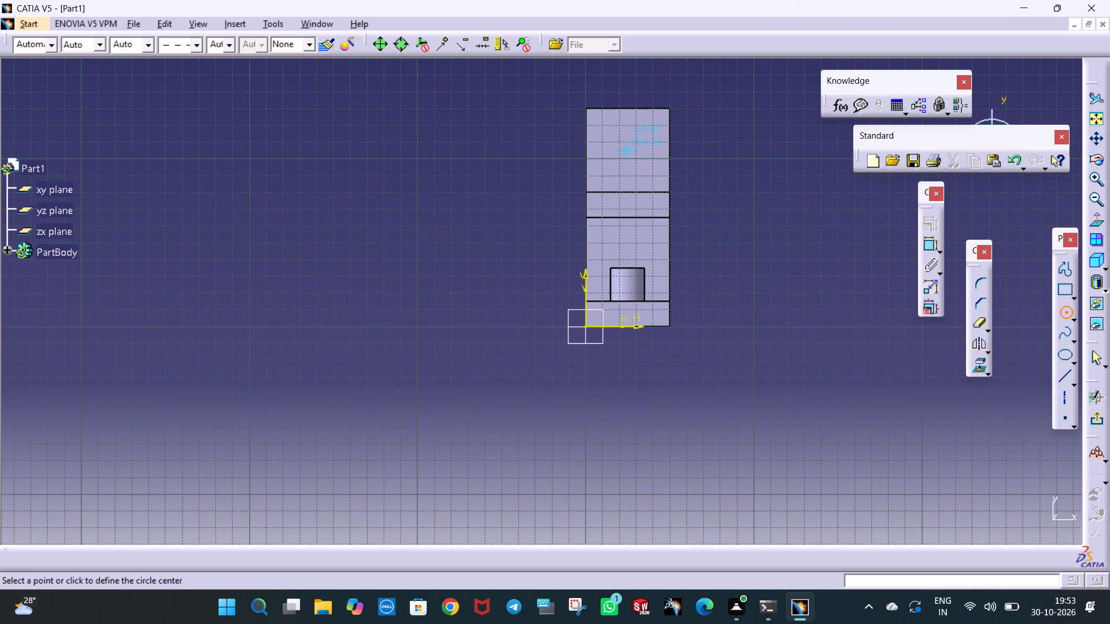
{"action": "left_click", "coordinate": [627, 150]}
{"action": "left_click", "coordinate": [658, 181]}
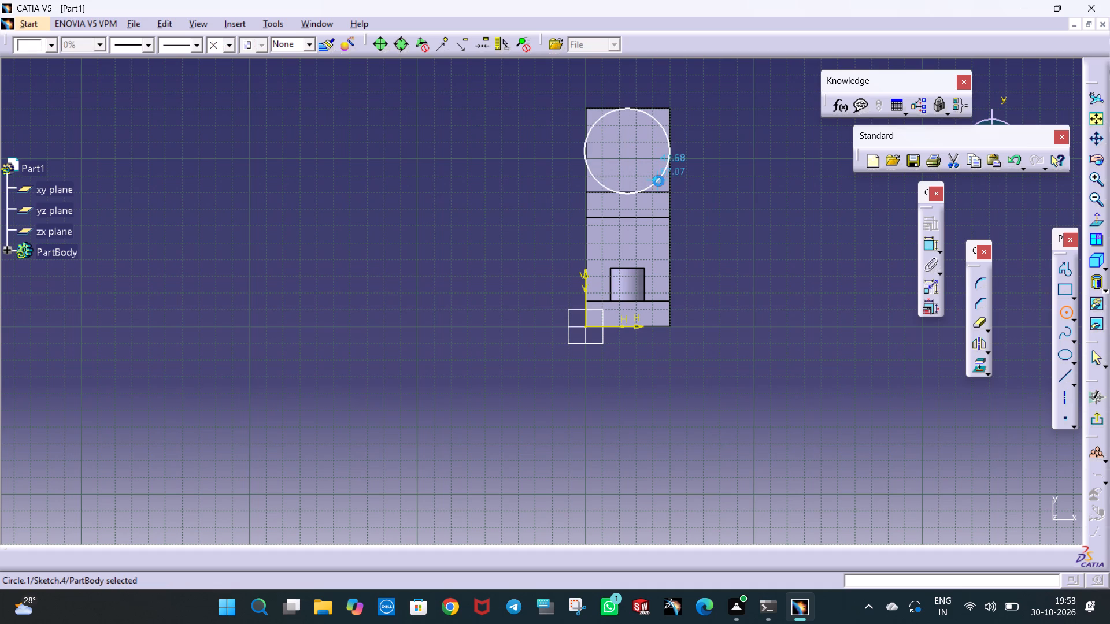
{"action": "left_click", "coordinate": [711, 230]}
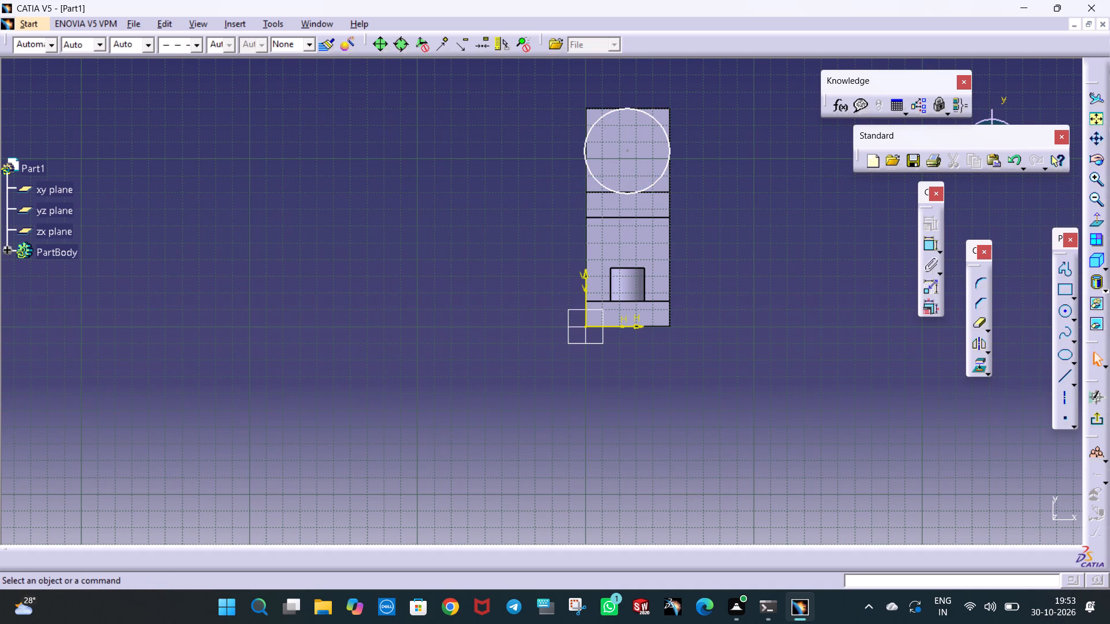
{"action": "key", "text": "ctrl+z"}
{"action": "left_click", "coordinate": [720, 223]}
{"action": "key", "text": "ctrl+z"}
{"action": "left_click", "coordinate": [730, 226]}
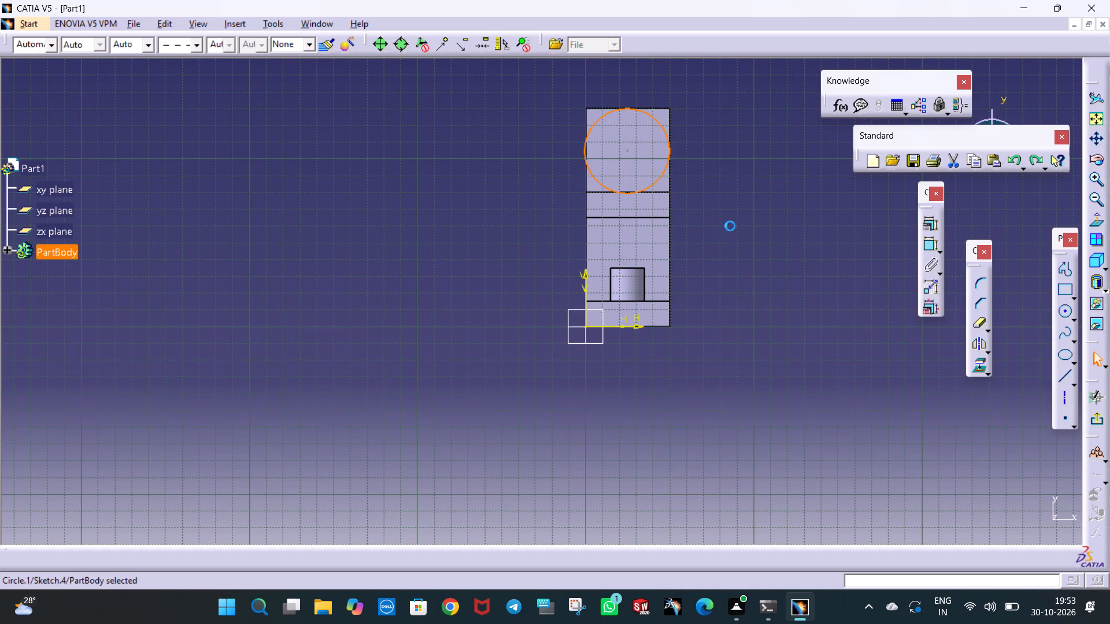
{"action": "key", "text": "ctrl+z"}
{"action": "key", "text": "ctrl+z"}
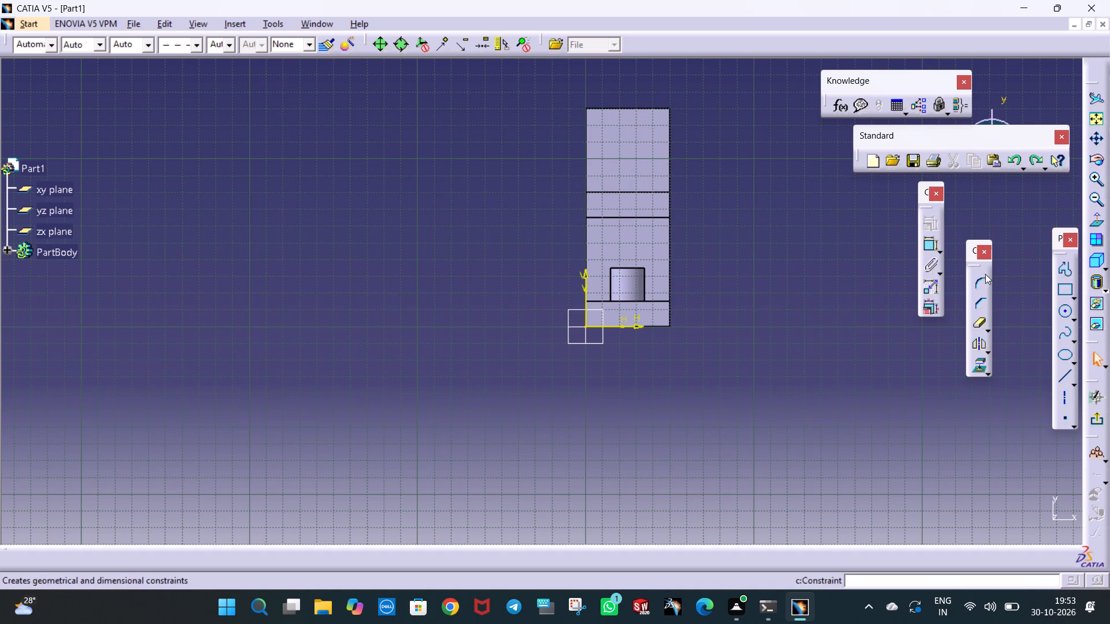
Draw a circle centred on the base plate's free end and set its diameter to 20 mm.
{"action": "left_click", "coordinate": [1068, 315]}
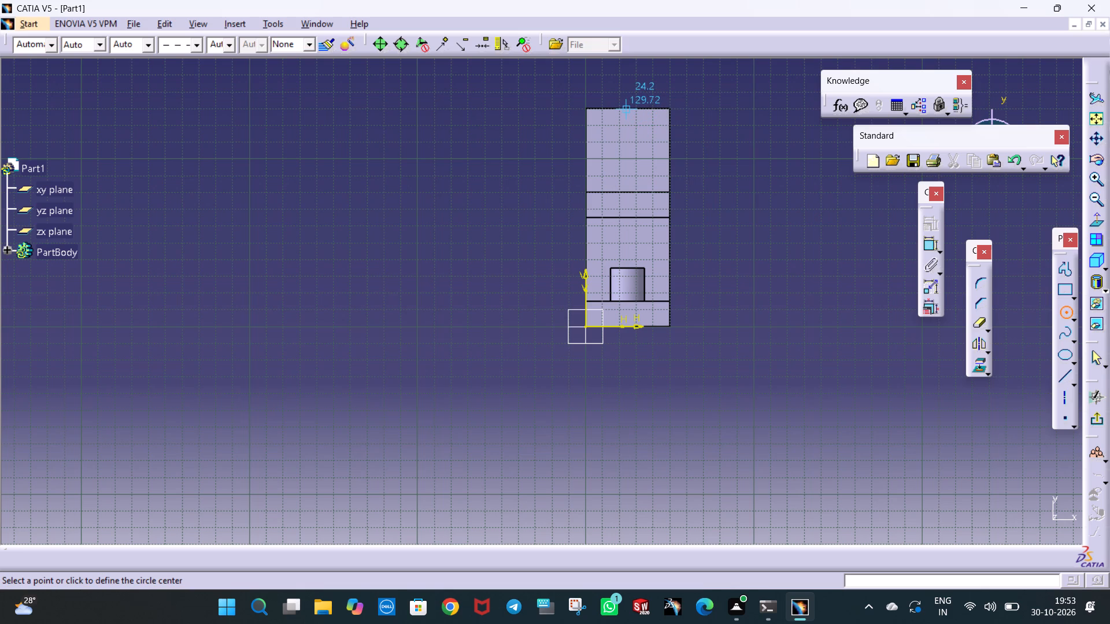
{"action": "left_click", "coordinate": [626, 142]}
{"action": "left_click", "coordinate": [631, 156]}
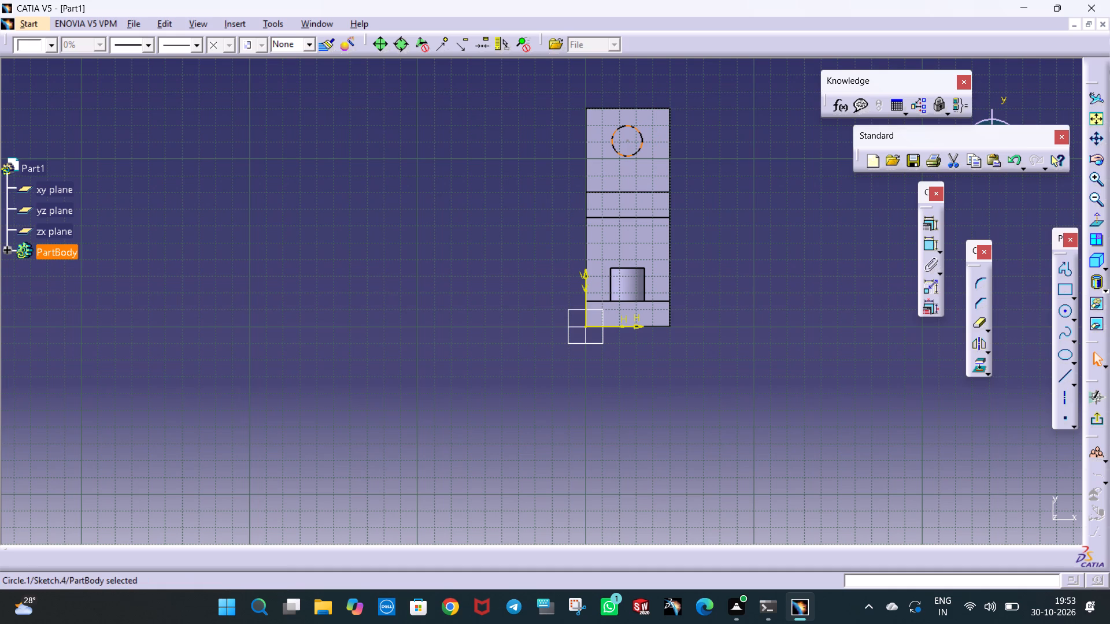
{"action": "left_click", "coordinate": [933, 244]}
{"action": "left_click", "coordinate": [699, 136]}
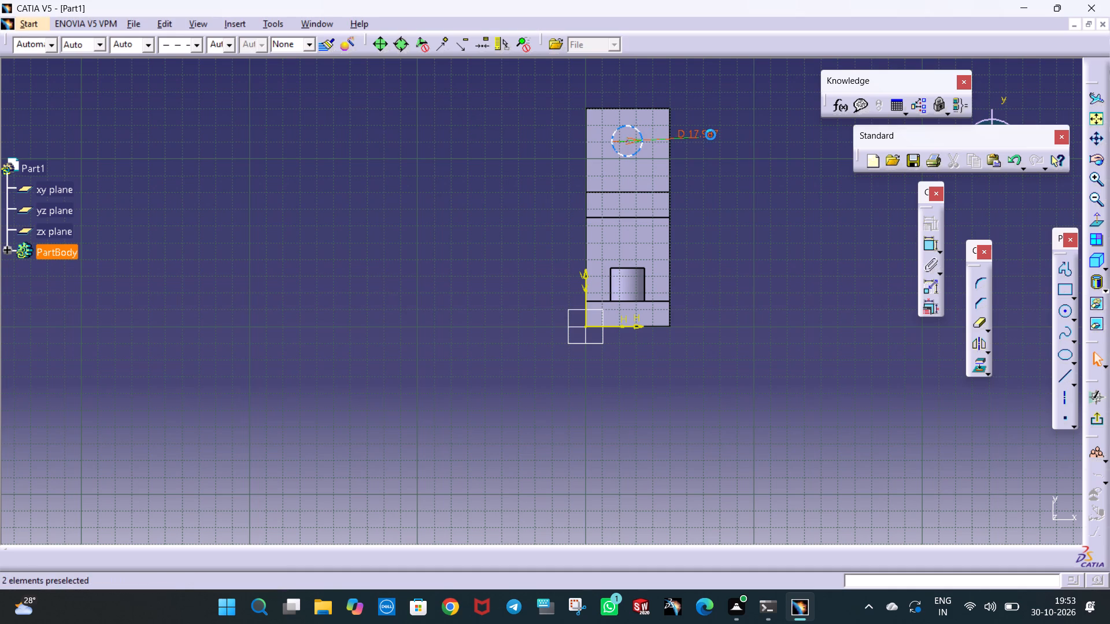
{"action": "double_click", "coordinate": [711, 135]}
{"action": "type", "text": "20"}
{"action": "key", "text": "Return"}
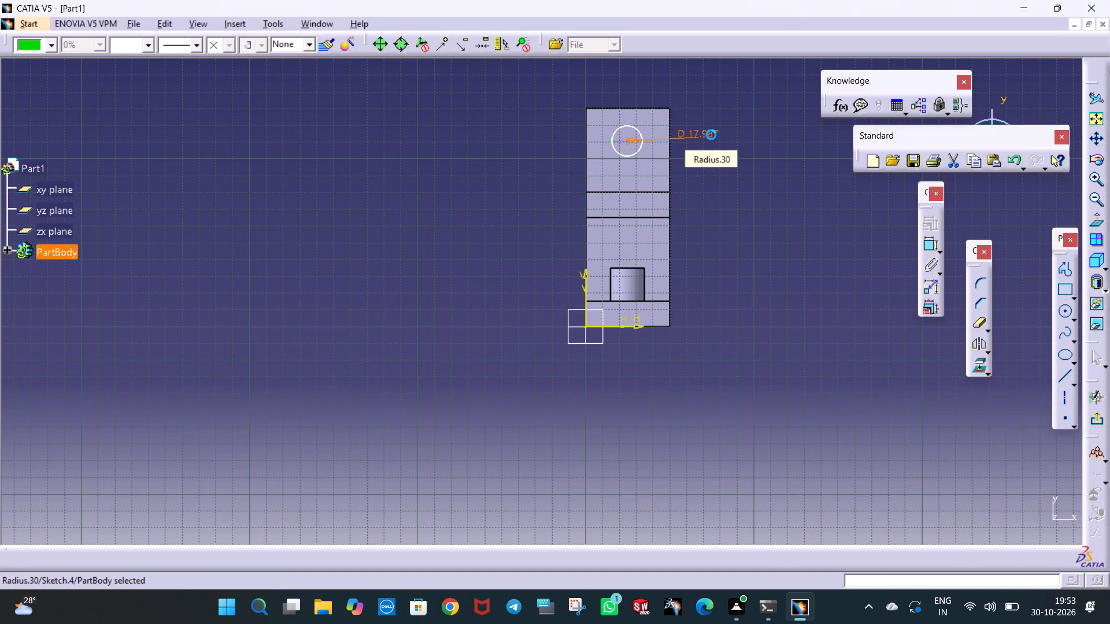
{"action": "left_click", "coordinate": [735, 227]}
Leave the sketch and cut the circle into the base plate as a pocket 20 mm deep.
{"action": "left_click", "coordinate": [43, 23]}
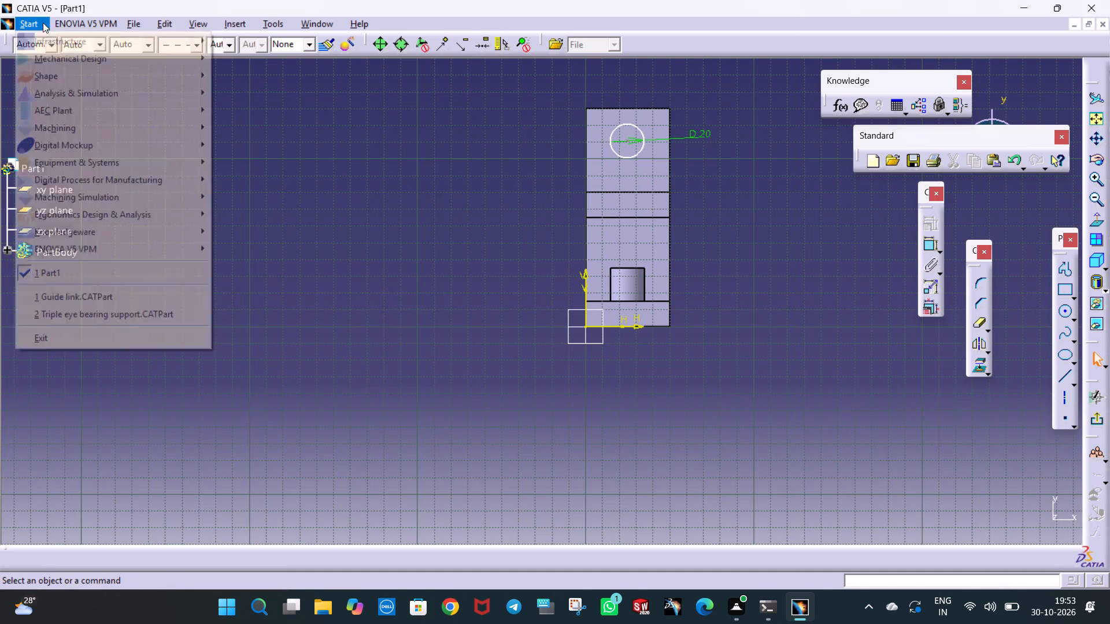
{"action": "left_click", "coordinate": [80, 54]}
{"action": "left_click", "coordinate": [256, 62]}
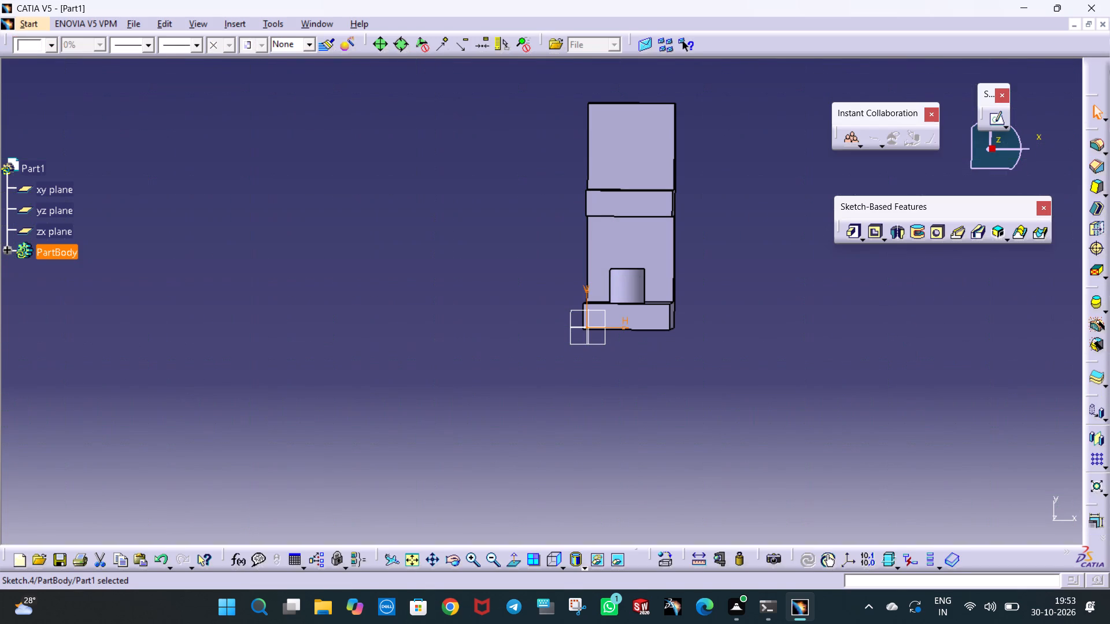
{"action": "left_click", "coordinate": [874, 235]}
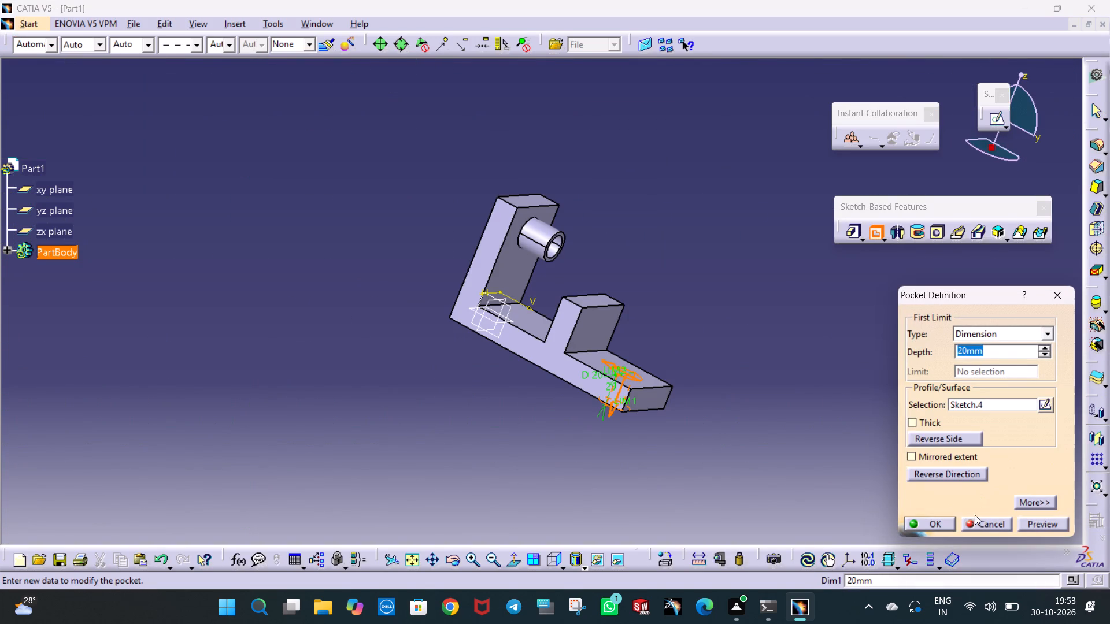
{"action": "left_click", "coordinate": [944, 528]}
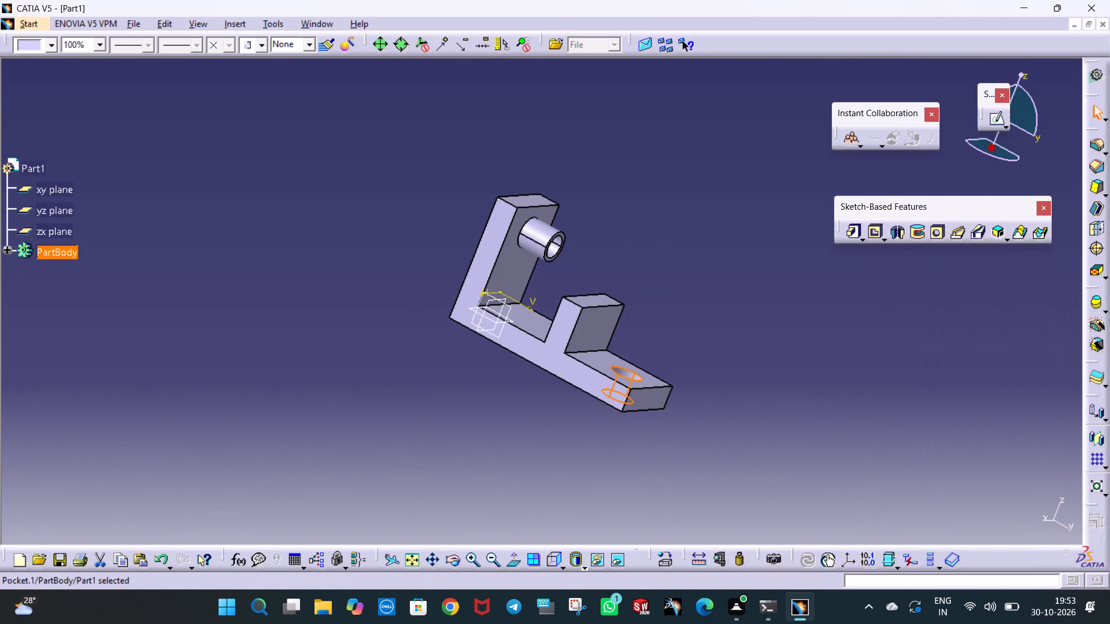
Switch the model display to plain shading without edges.
{"action": "middle_click_drag", "start_coordinate": [702, 275], "coordinate": [693, 314], "text": "ctrl"}
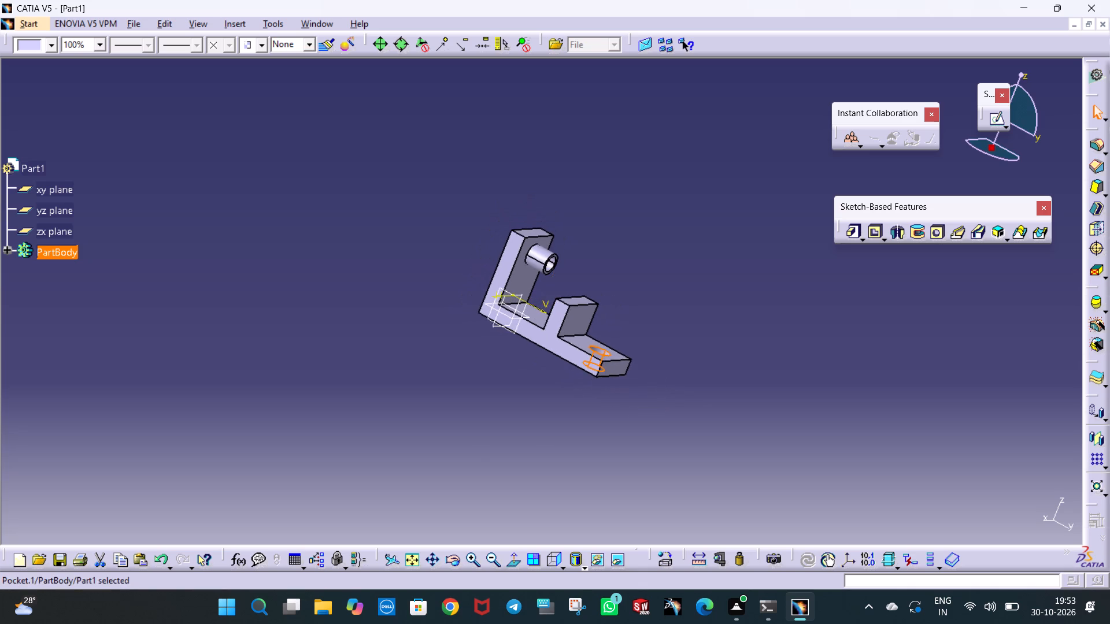
{"action": "middle_click_drag", "start_coordinate": [740, 348], "coordinate": [726, 315]}
{"action": "middle_click_drag", "start_coordinate": [593, 224], "coordinate": [574, 230], "text": "ctrl"}
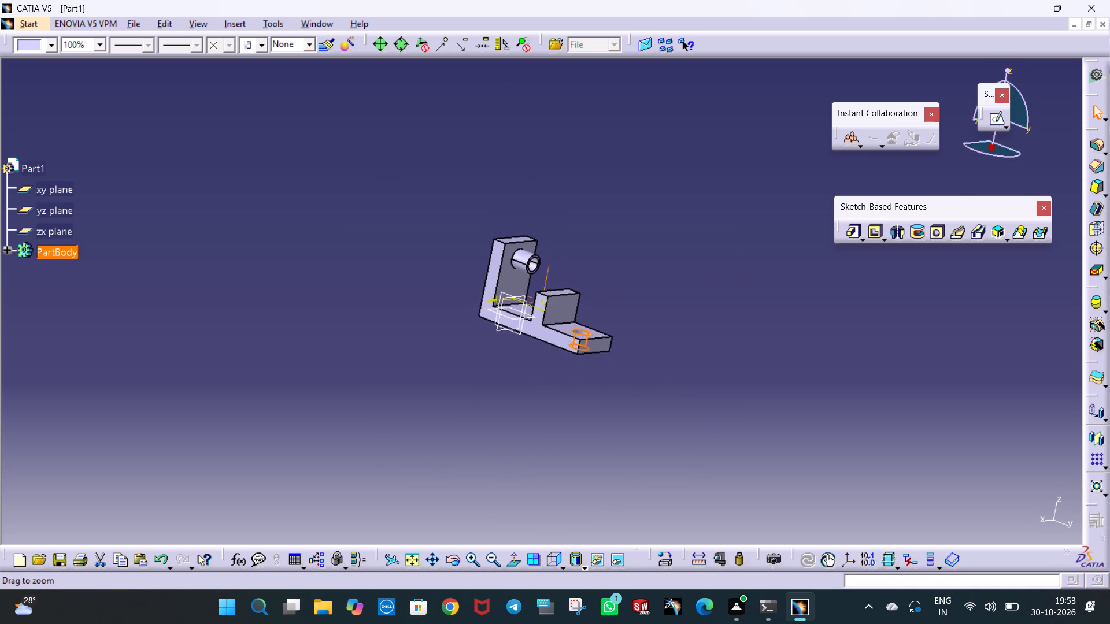
{"action": "middle_click_drag", "start_coordinate": [574, 230], "coordinate": [635, 173], "text": "ctrl"}
{"action": "middle_click_drag", "start_coordinate": [791, 408], "coordinate": [791, 328], "text": "ctrl"}
{"action": "middle_click_drag", "start_coordinate": [686, 248], "coordinate": [667, 283], "text": "ctrl"}
{"action": "left_click", "coordinate": [567, 567]}
{"action": "left_click", "coordinate": [587, 455]}
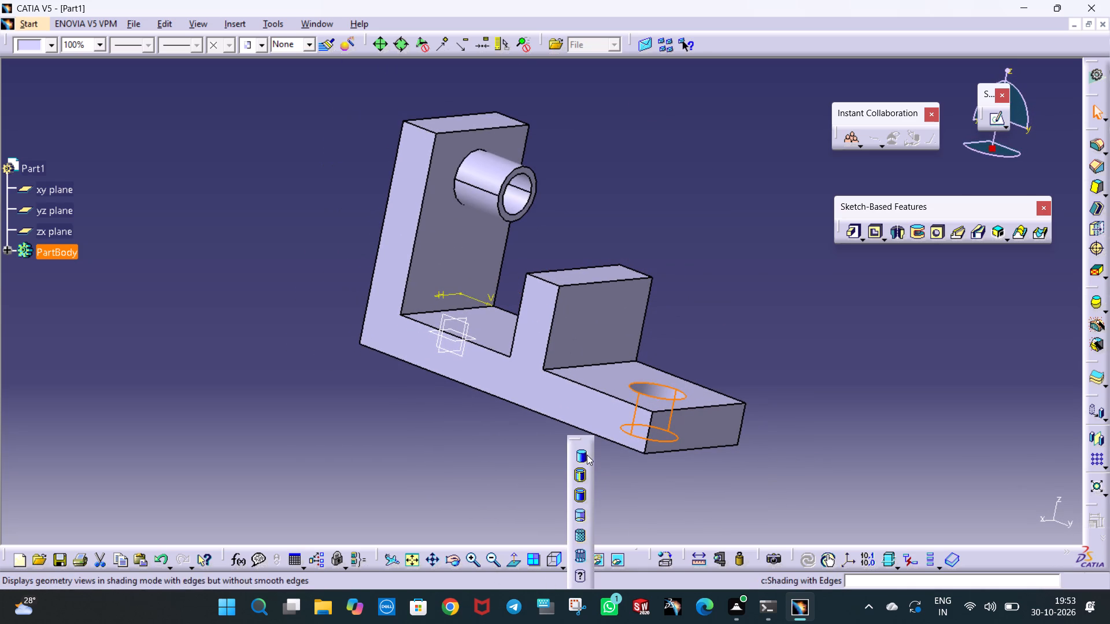
Look over the bracket and its new hole from several angles, and return to the standard isometric view.
{"action": "middle_click", "coordinate": [739, 341]}
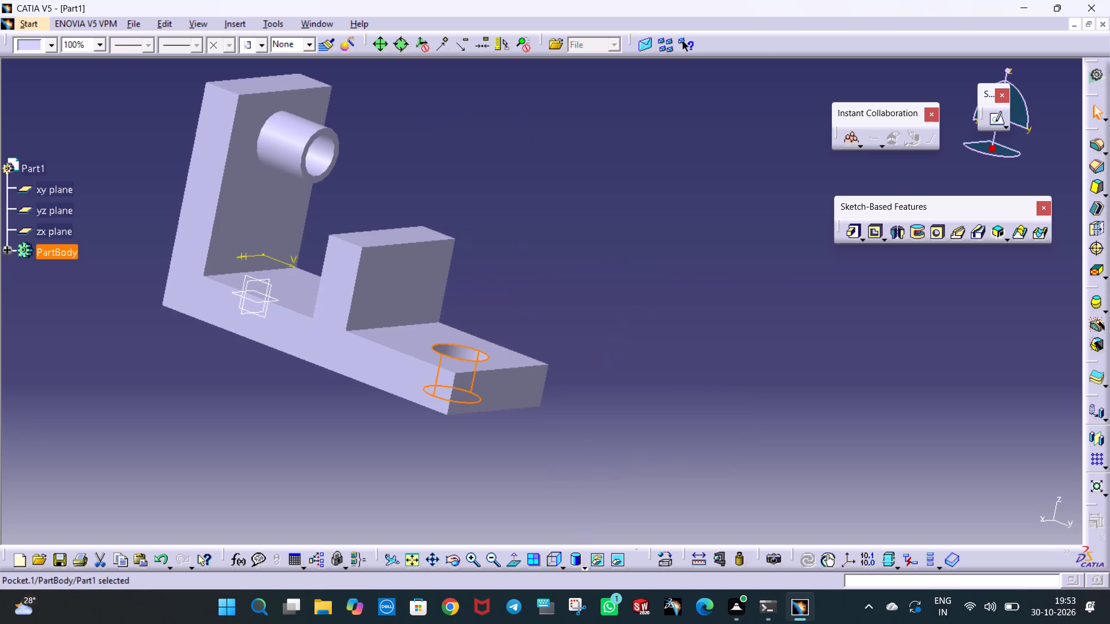
{"action": "left_click", "coordinate": [739, 341]}
{"action": "left_click", "coordinate": [650, 344]}
{"action": "middle_click_drag", "start_coordinate": [631, 346], "coordinate": [664, 335]}
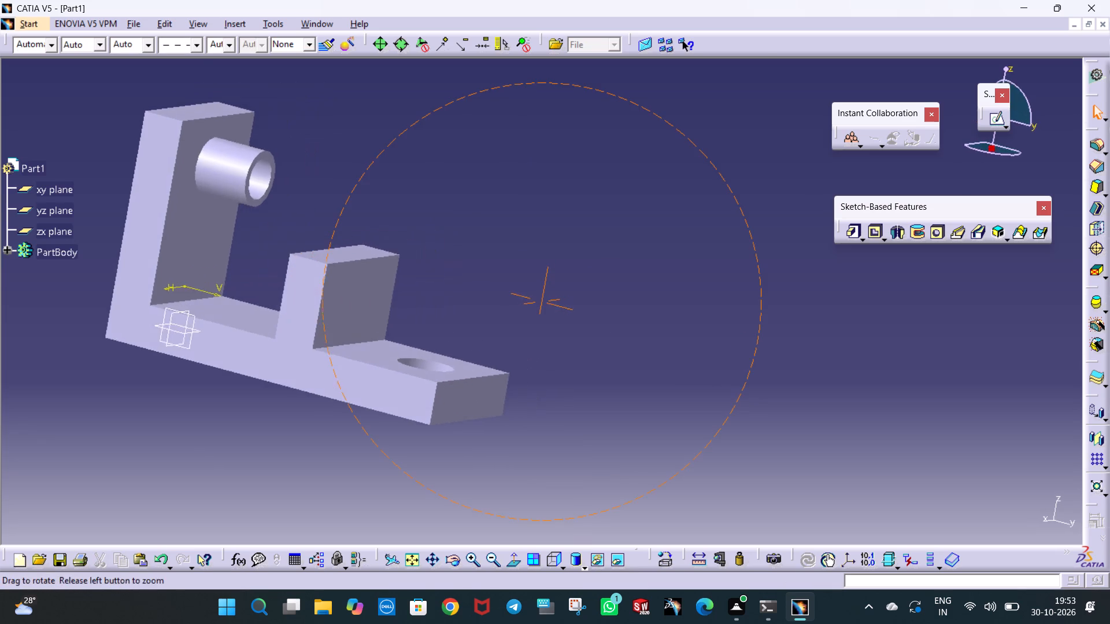
{"action": "middle_click_drag", "start_coordinate": [664, 335], "coordinate": [565, 367]}
{"action": "middle_click_drag", "start_coordinate": [658, 341], "coordinate": [673, 368], "text": "ctrl"}
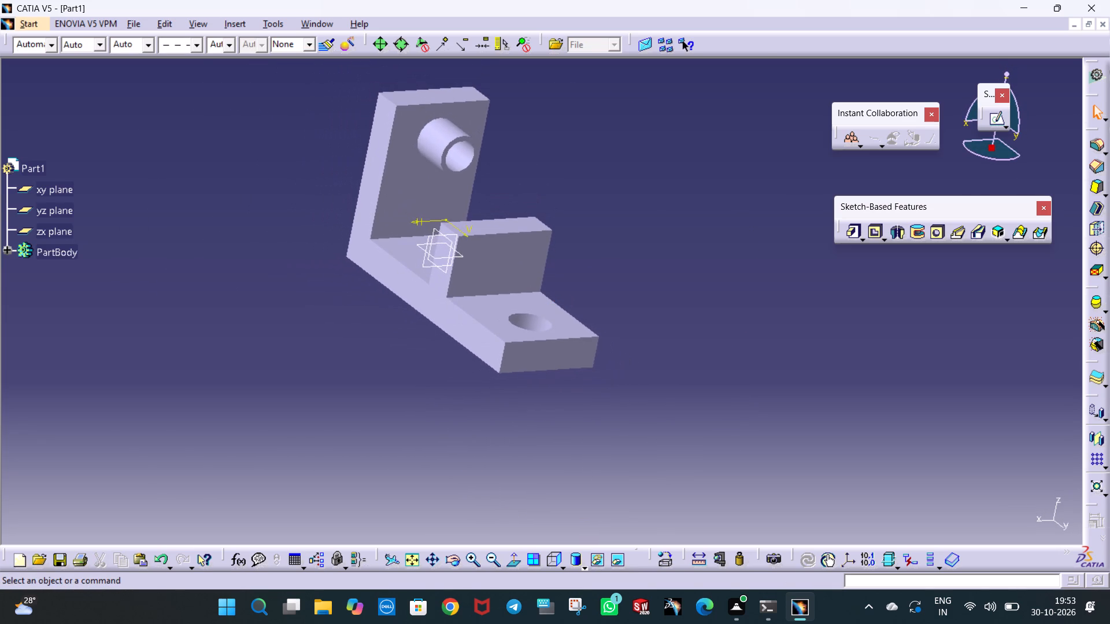
{"action": "key", "text": "ctrl+7"}
{"action": "left_click", "coordinate": [670, 367]}
{"action": "left_click", "coordinate": [563, 568]}
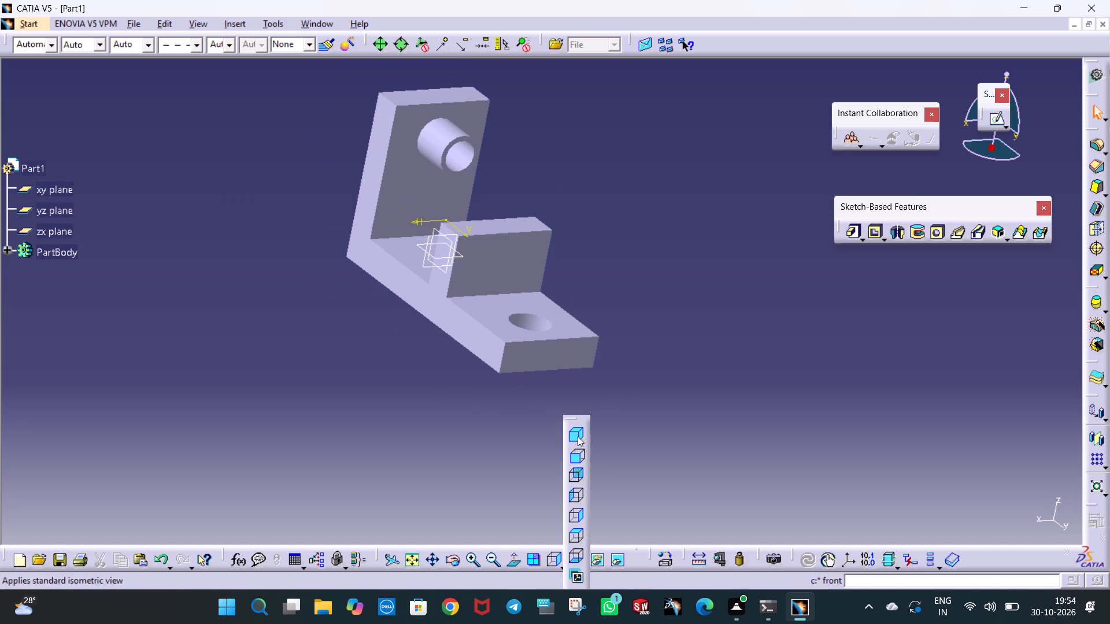
{"action": "left_click", "coordinate": [578, 436]}
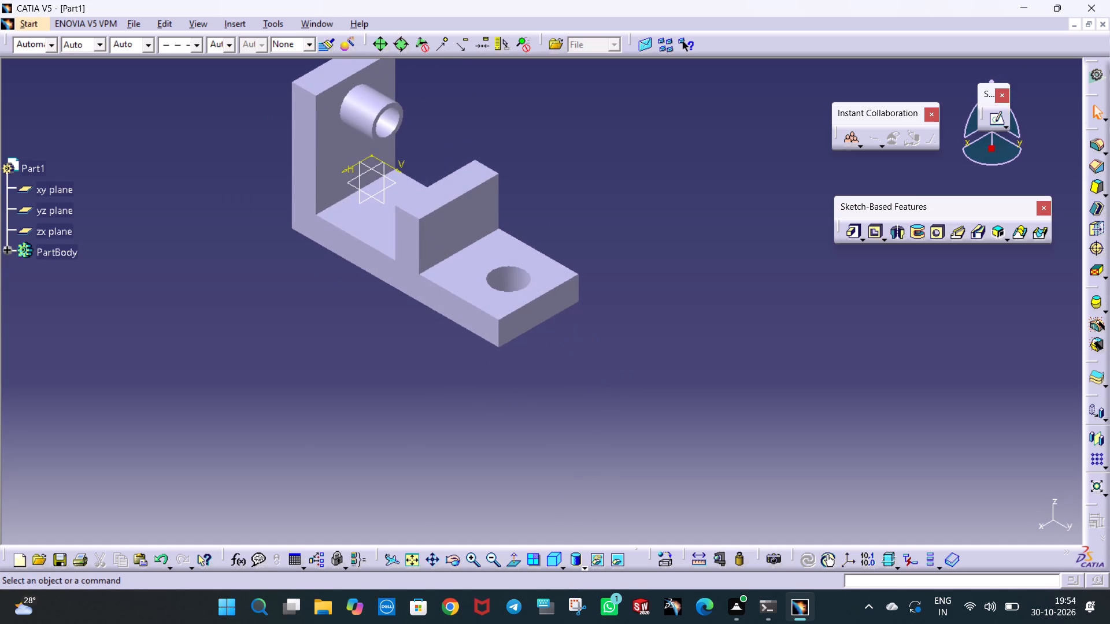
Examine the whole bracket in isometric view, including the ring boss, middle upright and base plate hole.
{"action": "middle_click_drag", "start_coordinate": [521, 151], "coordinate": [516, 193], "text": "ctrl"}
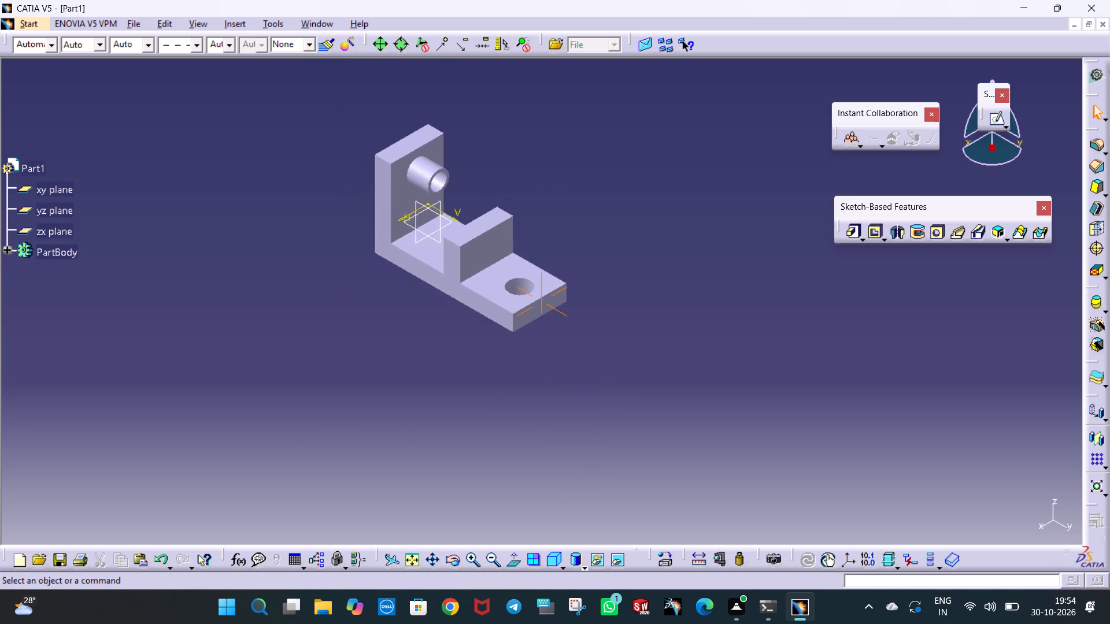
{"action": "middle_click_drag", "start_coordinate": [537, 158], "coordinate": [663, 234]}
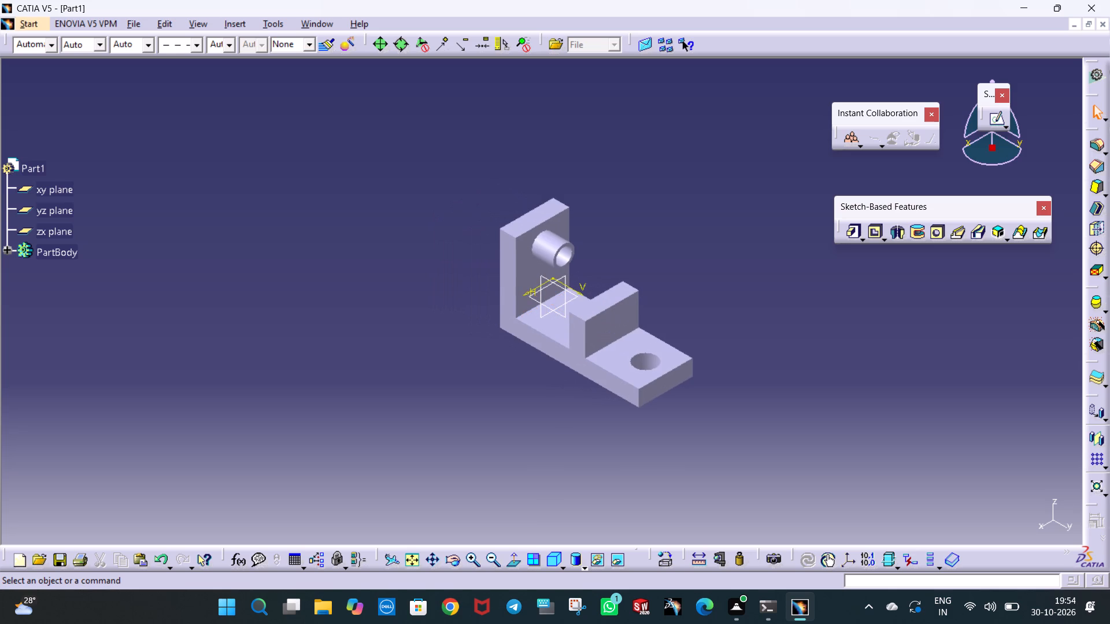
{"action": "left_click", "coordinate": [663, 234]}
{"action": "middle_click_drag", "start_coordinate": [650, 275], "coordinate": [647, 226], "text": "ctrl"}
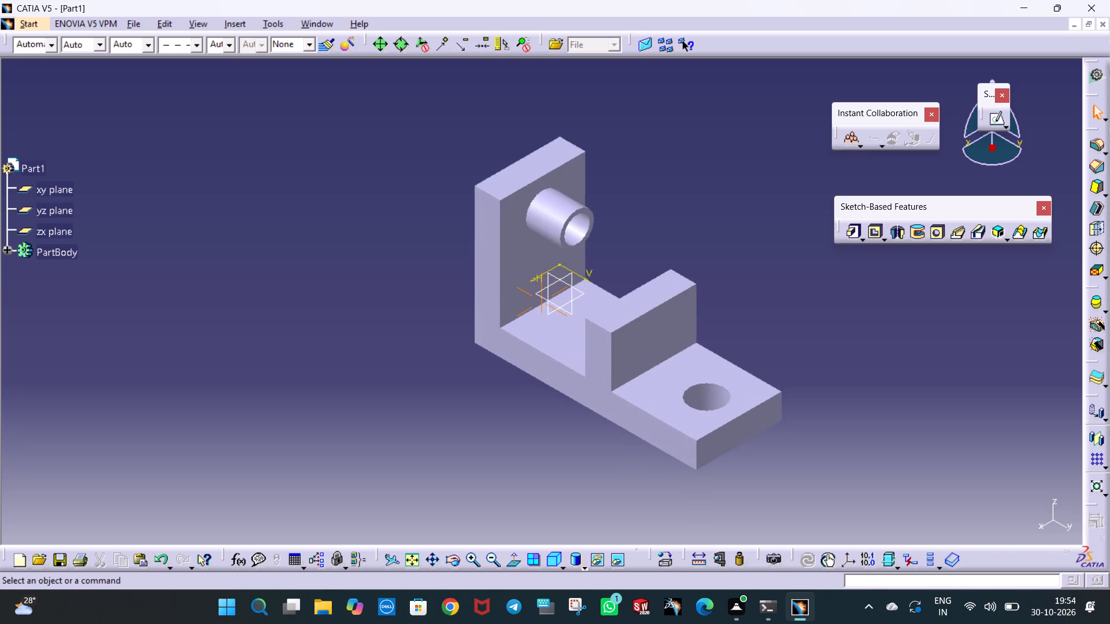
{"action": "middle_click_drag", "start_coordinate": [647, 226], "coordinate": [647, 215], "text": "ctrl"}
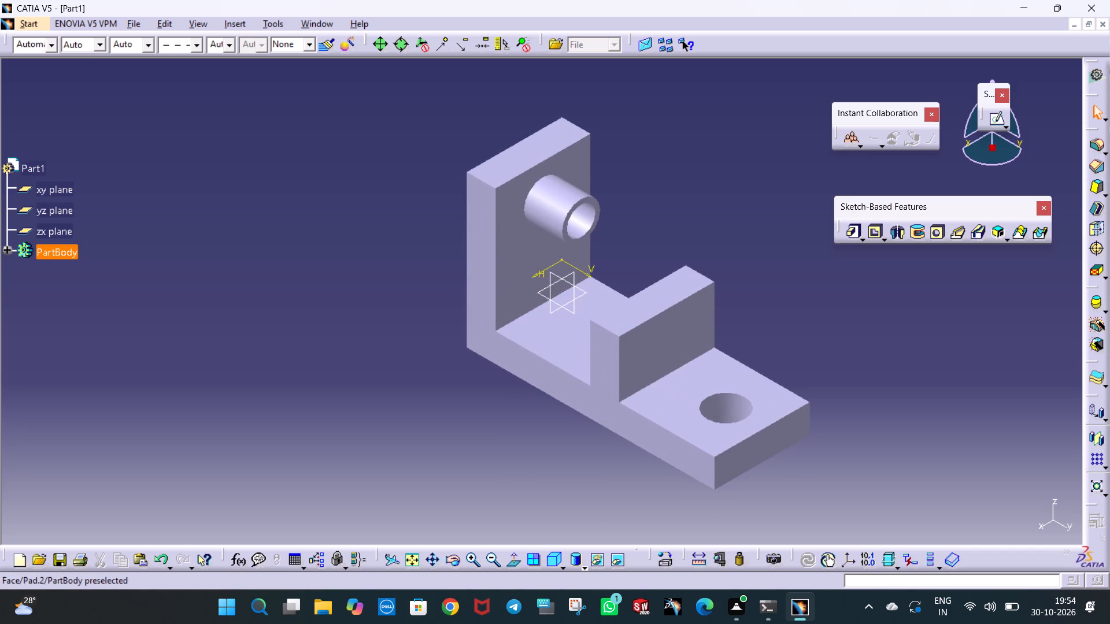
{"action": "scroll", "coordinate": [112, 199], "scroll_direction": "down", "scroll_amount": 2}
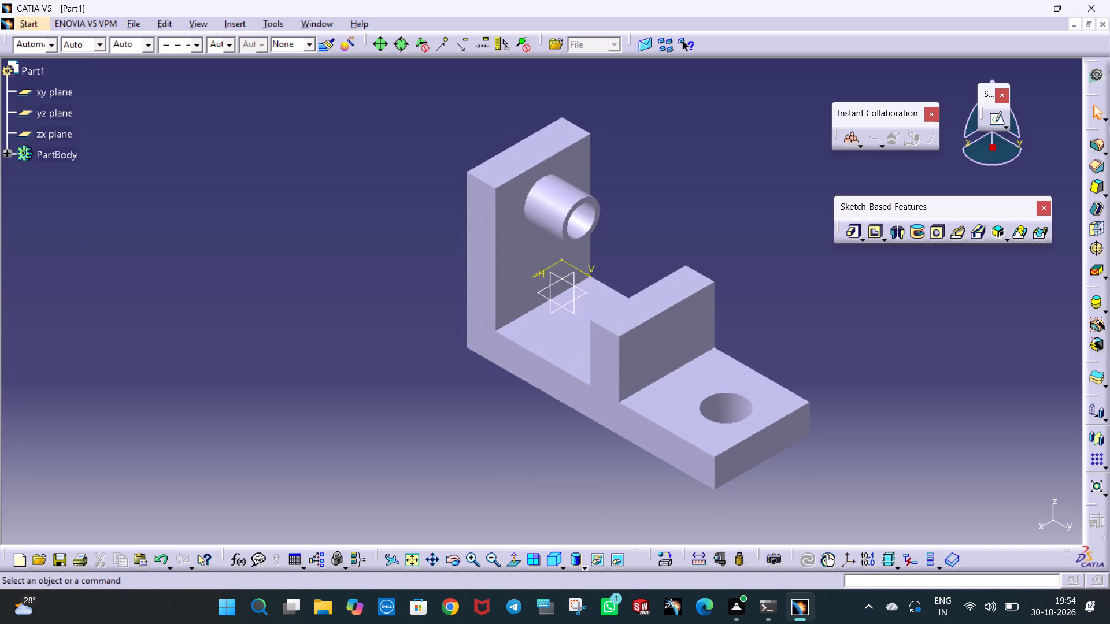
{"action": "middle_click_drag", "start_coordinate": [866, 399], "coordinate": [867, 411], "text": "ctrl"}
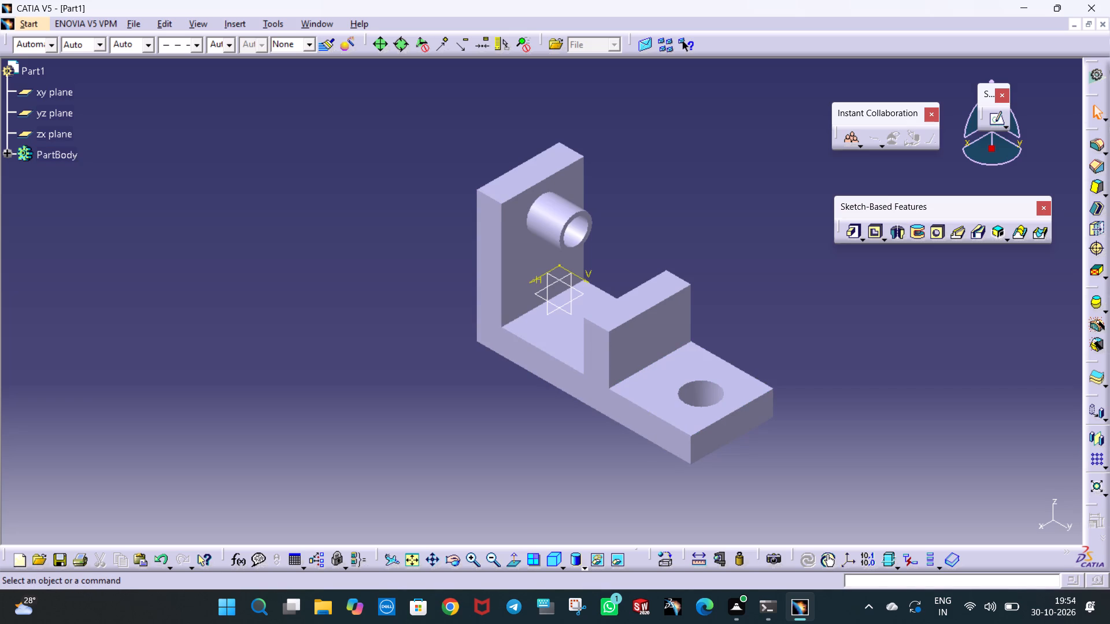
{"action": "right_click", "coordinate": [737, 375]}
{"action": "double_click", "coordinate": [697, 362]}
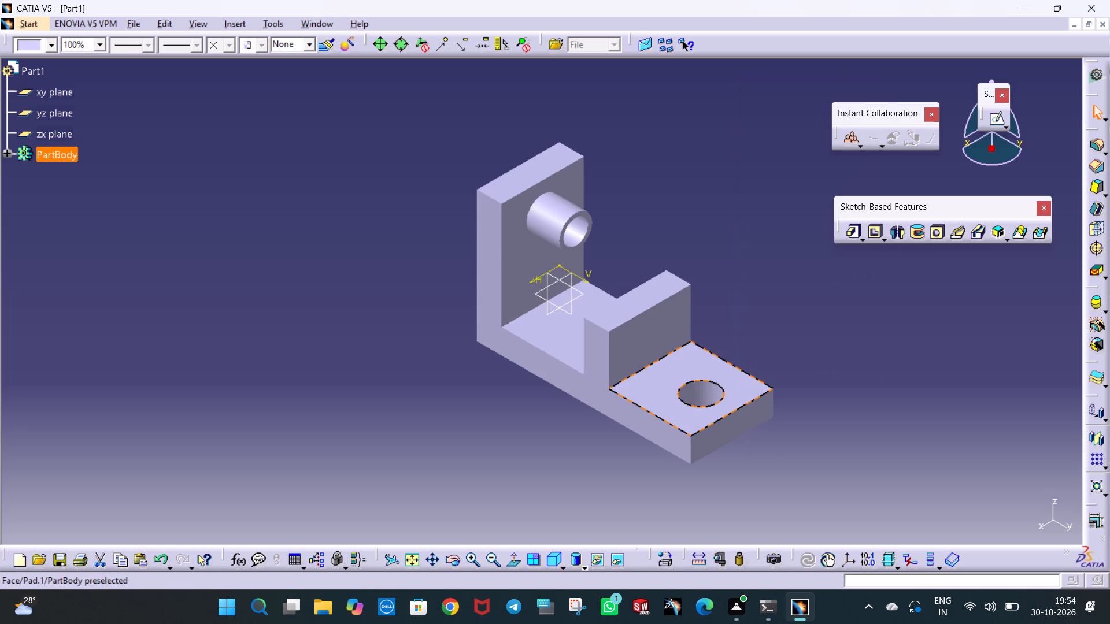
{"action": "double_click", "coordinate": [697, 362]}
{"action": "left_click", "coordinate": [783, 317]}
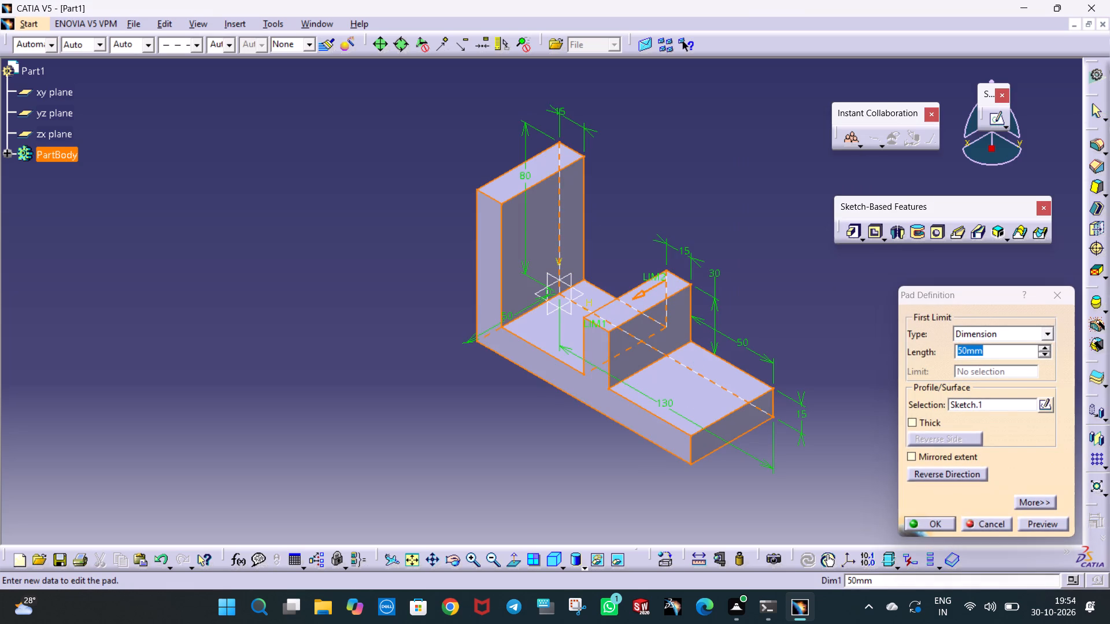
Start a new sketch on the top face of the base plate end that has the hole.
{"action": "left_click", "coordinate": [40, 21]}
{"action": "left_click", "coordinate": [63, 57]}
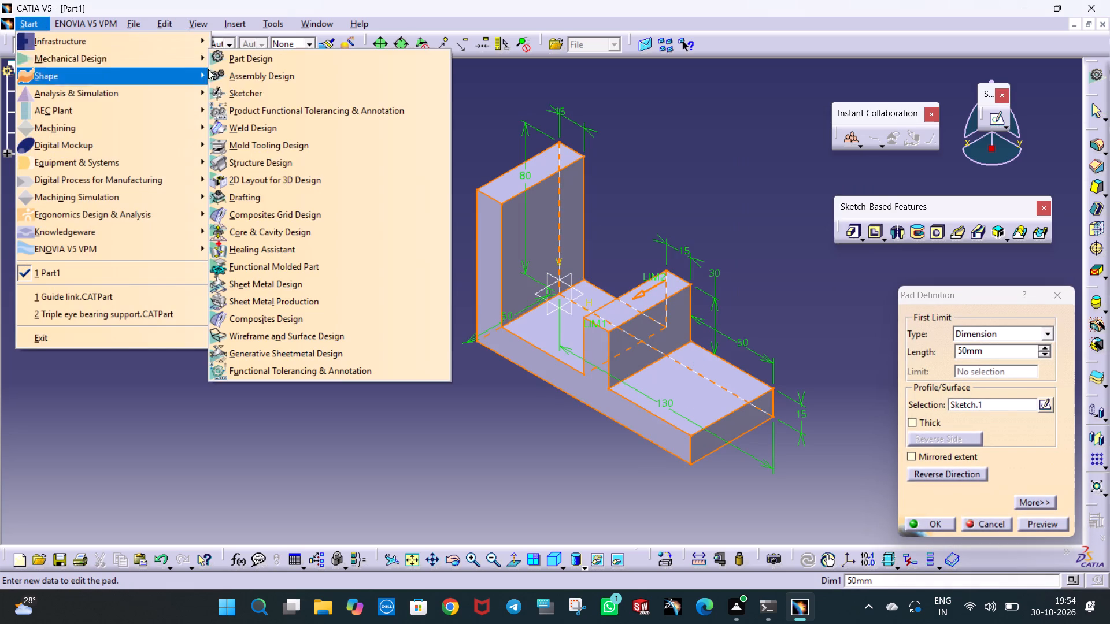
{"action": "left_click", "coordinate": [252, 97]}
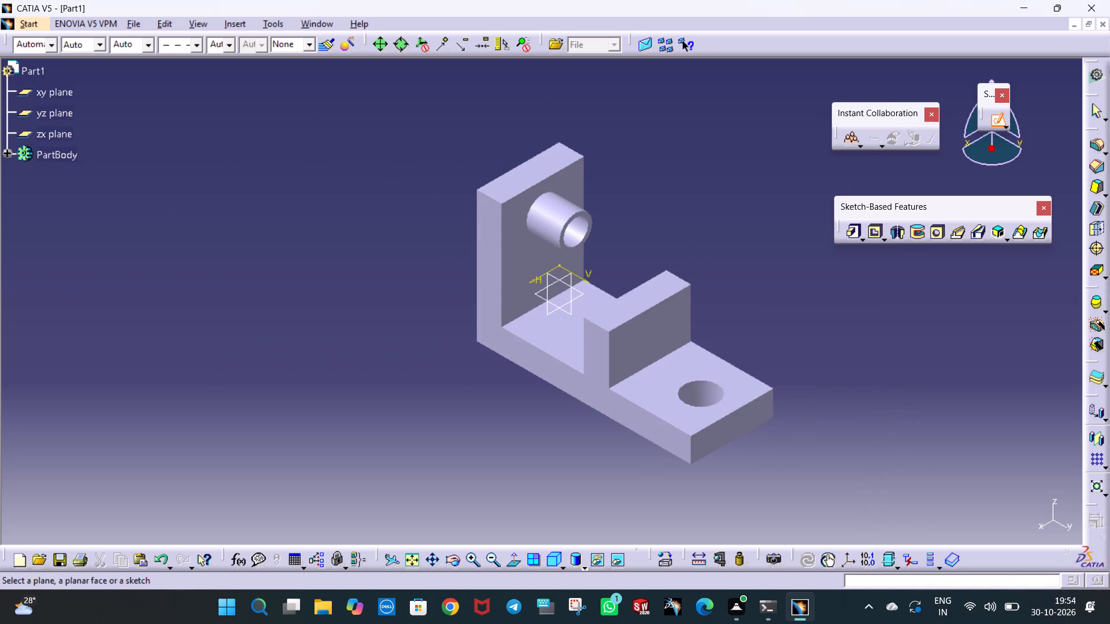
{"action": "double_click", "coordinate": [739, 396]}
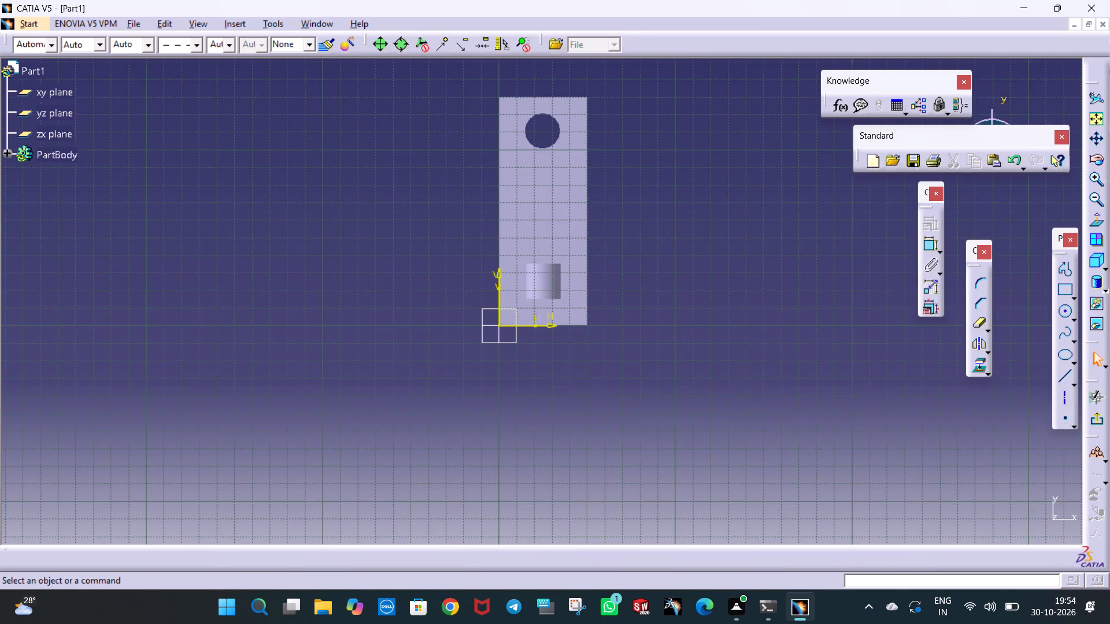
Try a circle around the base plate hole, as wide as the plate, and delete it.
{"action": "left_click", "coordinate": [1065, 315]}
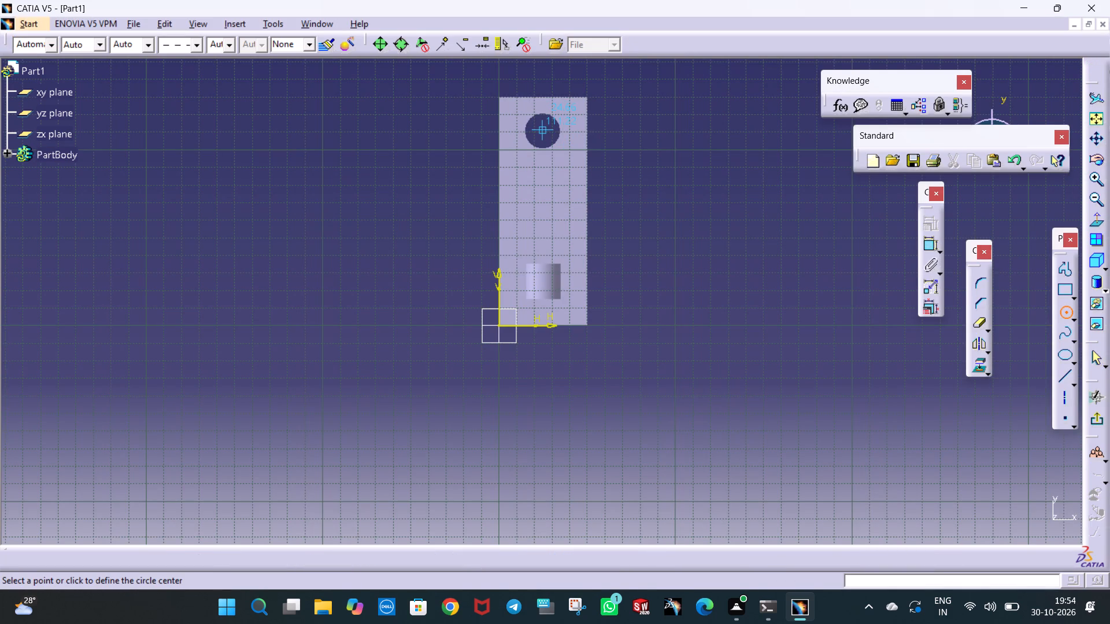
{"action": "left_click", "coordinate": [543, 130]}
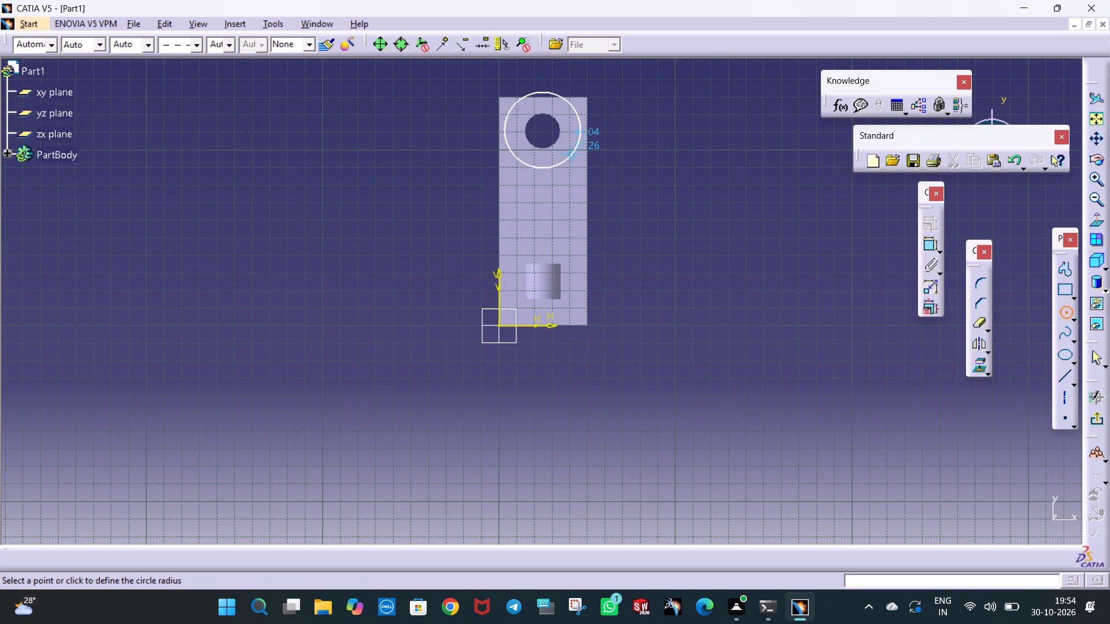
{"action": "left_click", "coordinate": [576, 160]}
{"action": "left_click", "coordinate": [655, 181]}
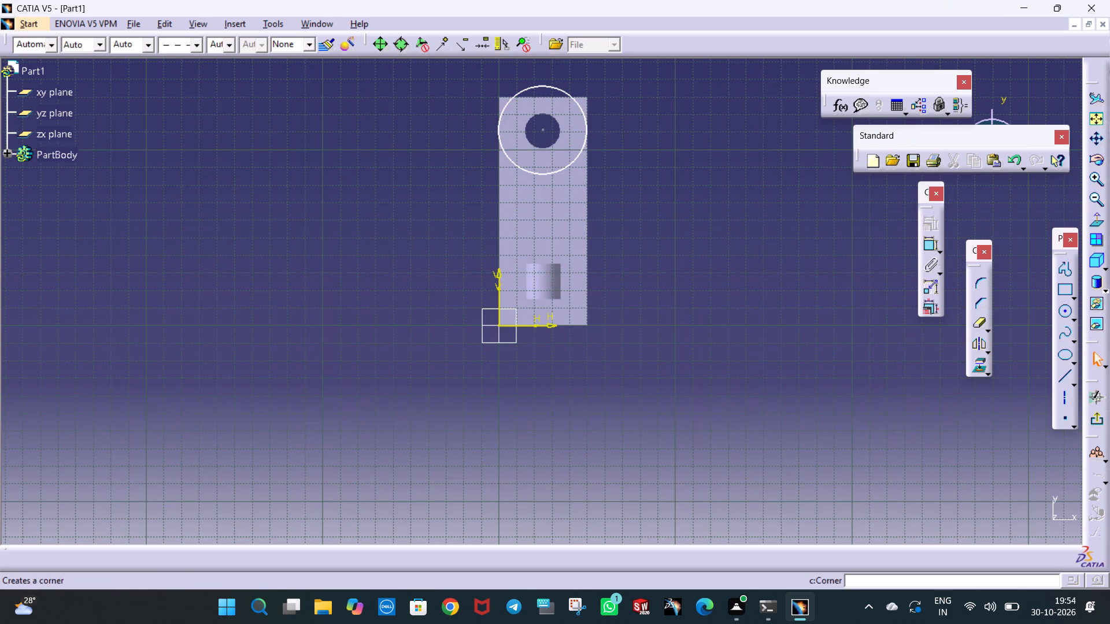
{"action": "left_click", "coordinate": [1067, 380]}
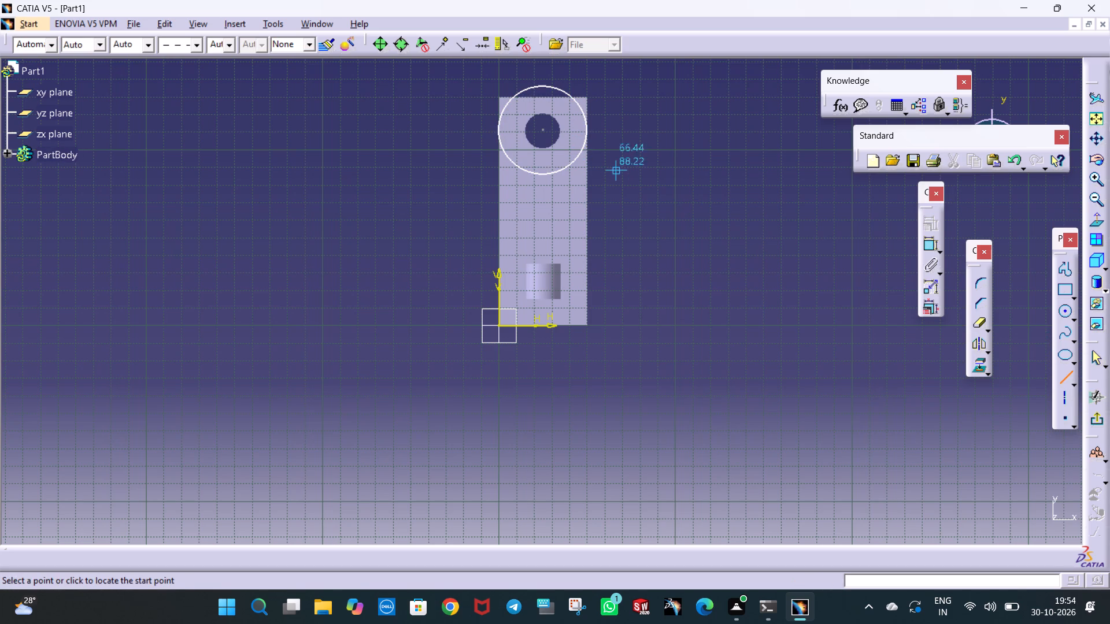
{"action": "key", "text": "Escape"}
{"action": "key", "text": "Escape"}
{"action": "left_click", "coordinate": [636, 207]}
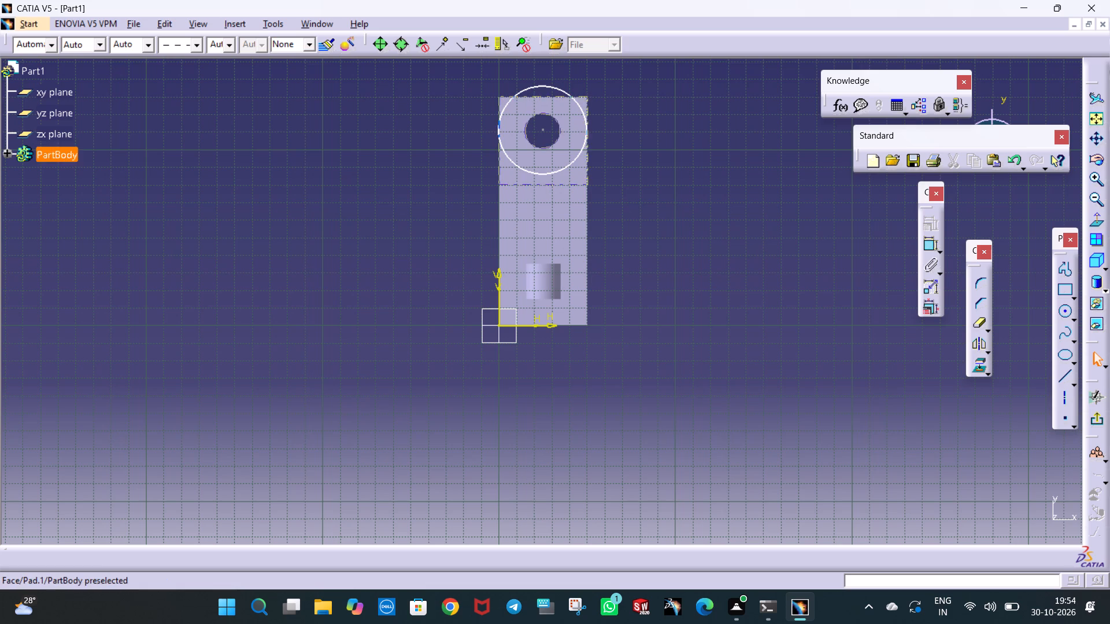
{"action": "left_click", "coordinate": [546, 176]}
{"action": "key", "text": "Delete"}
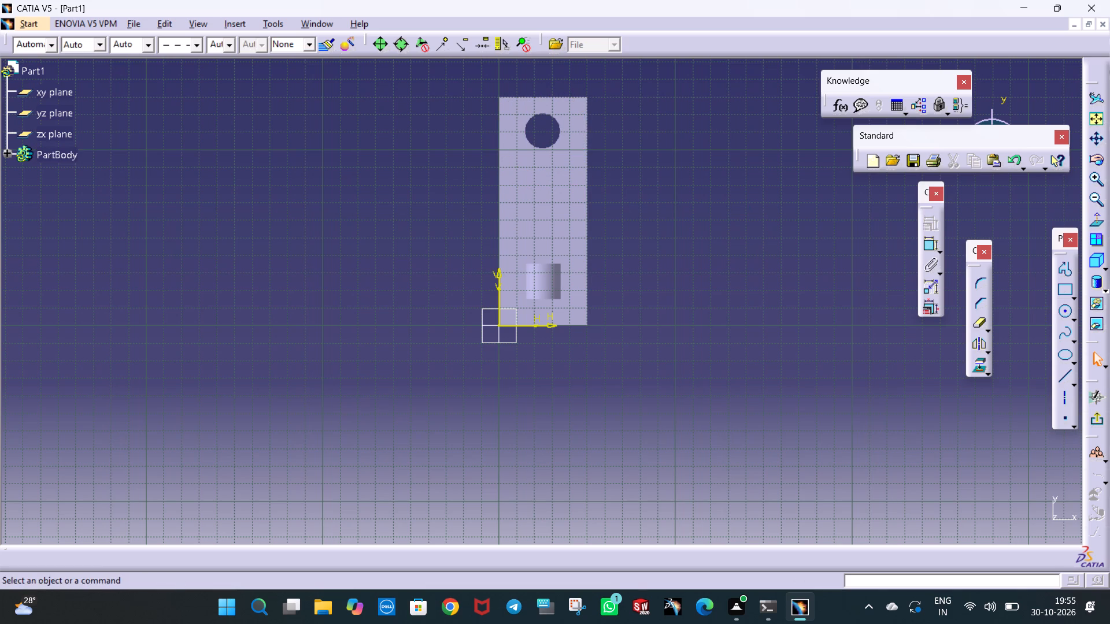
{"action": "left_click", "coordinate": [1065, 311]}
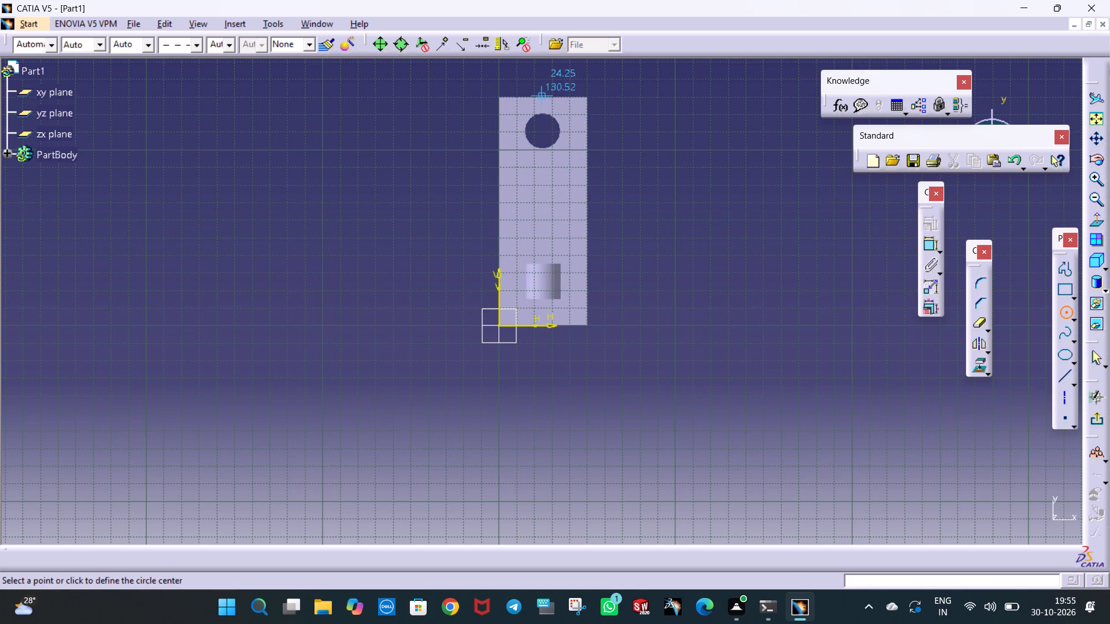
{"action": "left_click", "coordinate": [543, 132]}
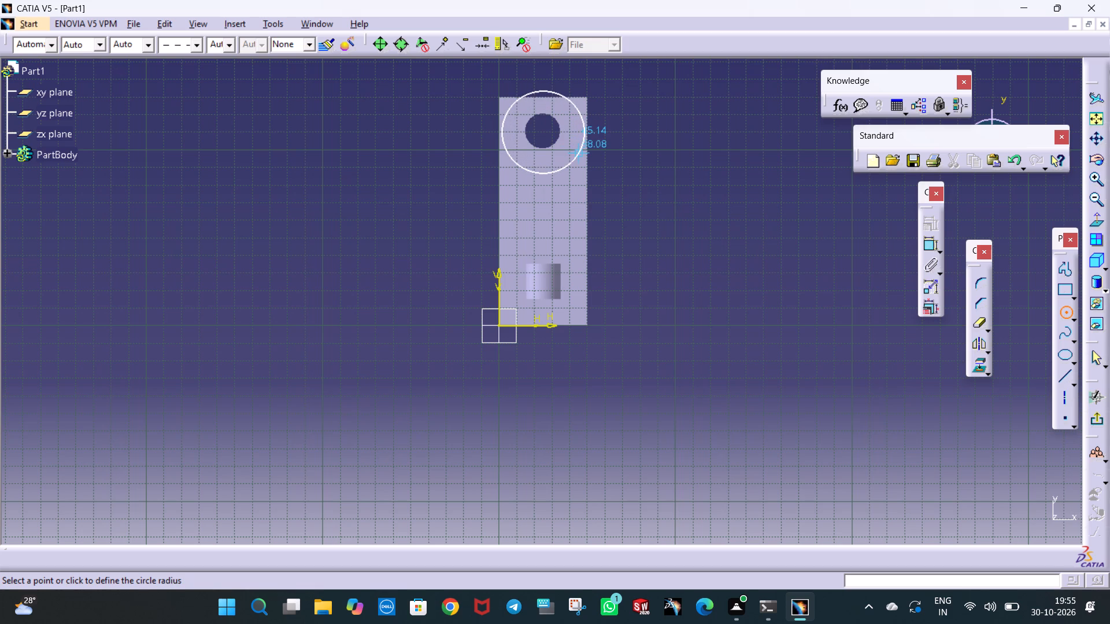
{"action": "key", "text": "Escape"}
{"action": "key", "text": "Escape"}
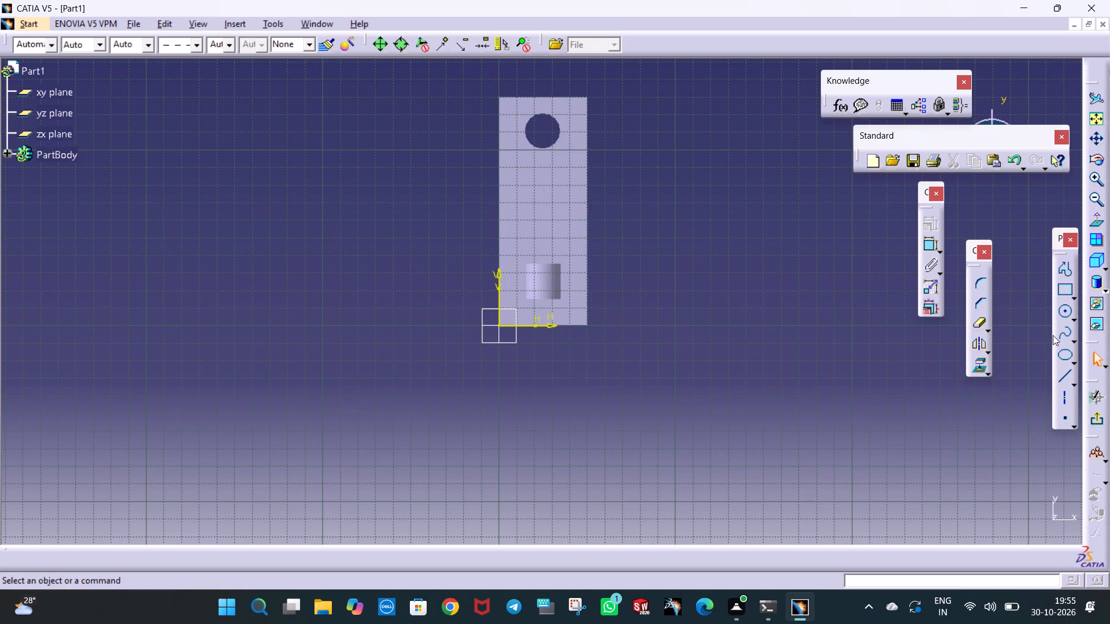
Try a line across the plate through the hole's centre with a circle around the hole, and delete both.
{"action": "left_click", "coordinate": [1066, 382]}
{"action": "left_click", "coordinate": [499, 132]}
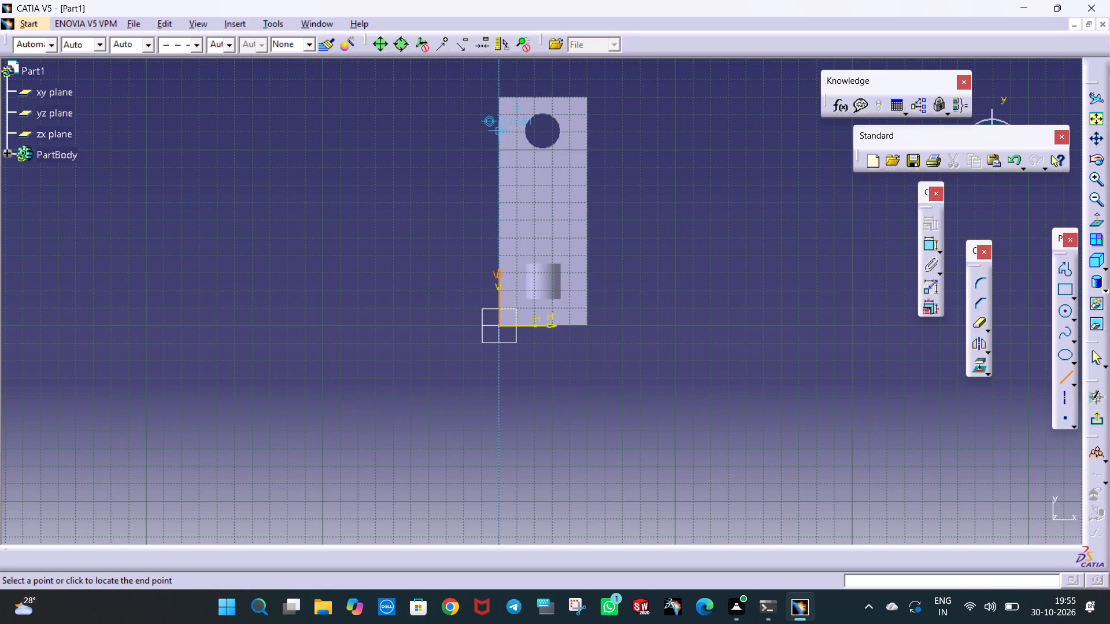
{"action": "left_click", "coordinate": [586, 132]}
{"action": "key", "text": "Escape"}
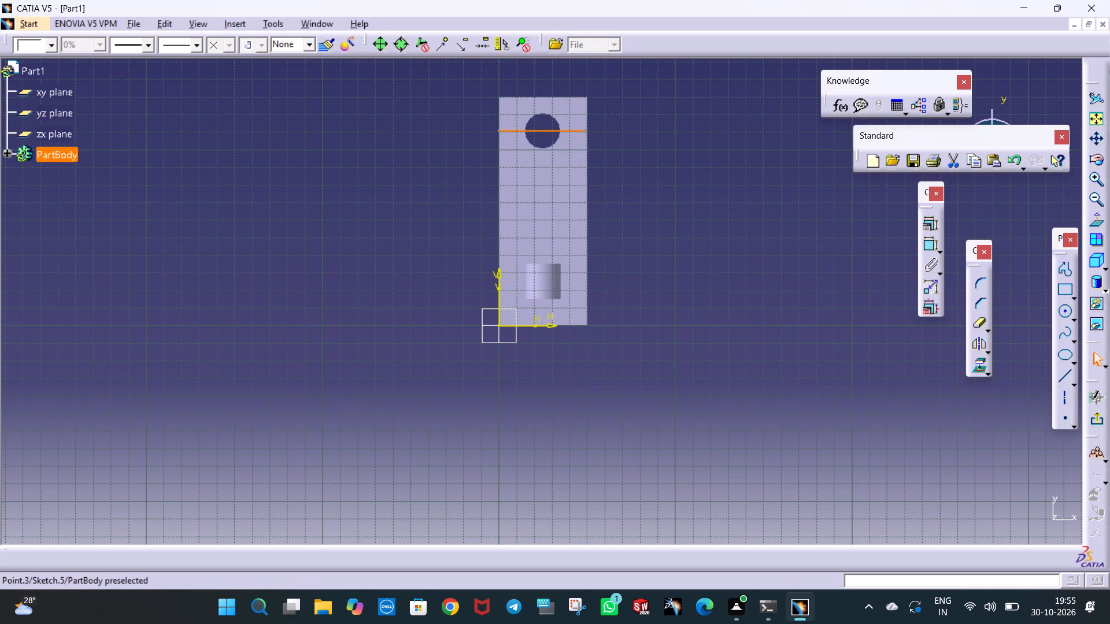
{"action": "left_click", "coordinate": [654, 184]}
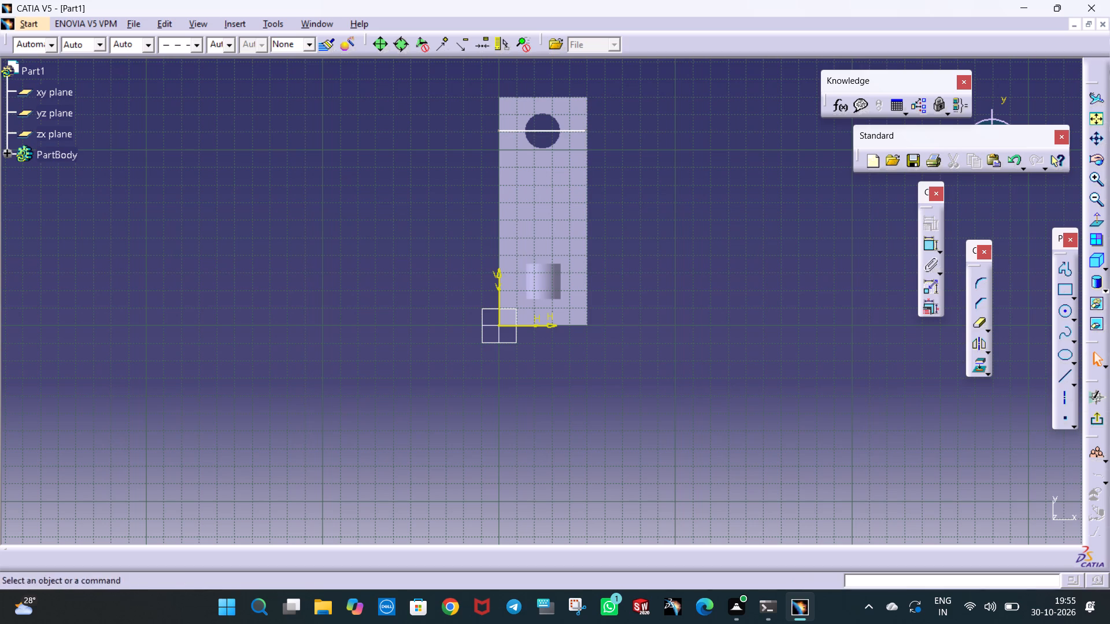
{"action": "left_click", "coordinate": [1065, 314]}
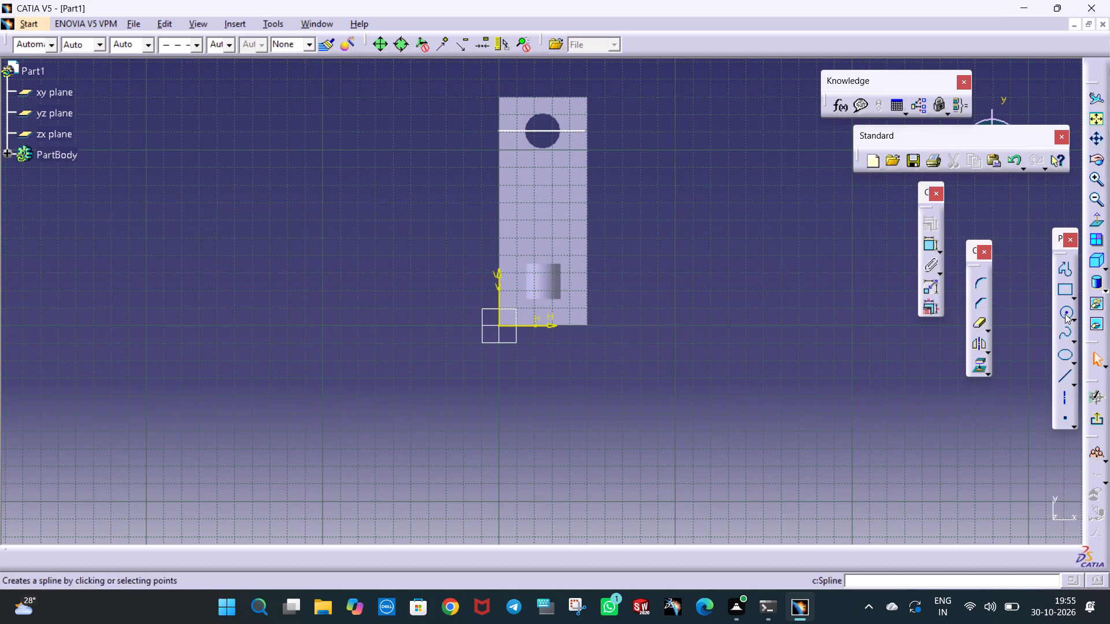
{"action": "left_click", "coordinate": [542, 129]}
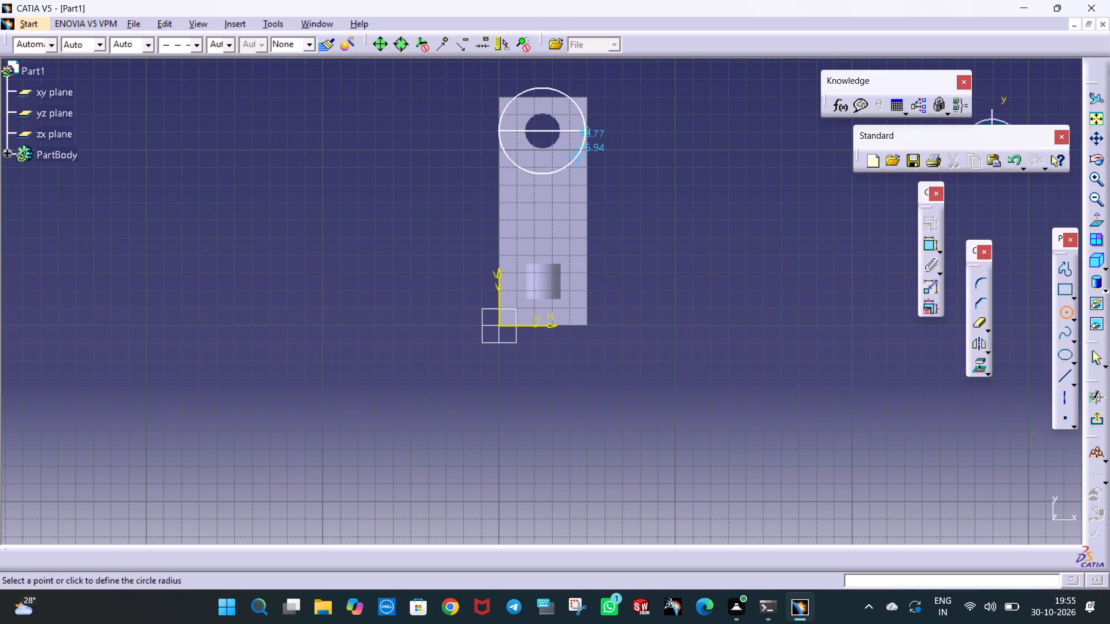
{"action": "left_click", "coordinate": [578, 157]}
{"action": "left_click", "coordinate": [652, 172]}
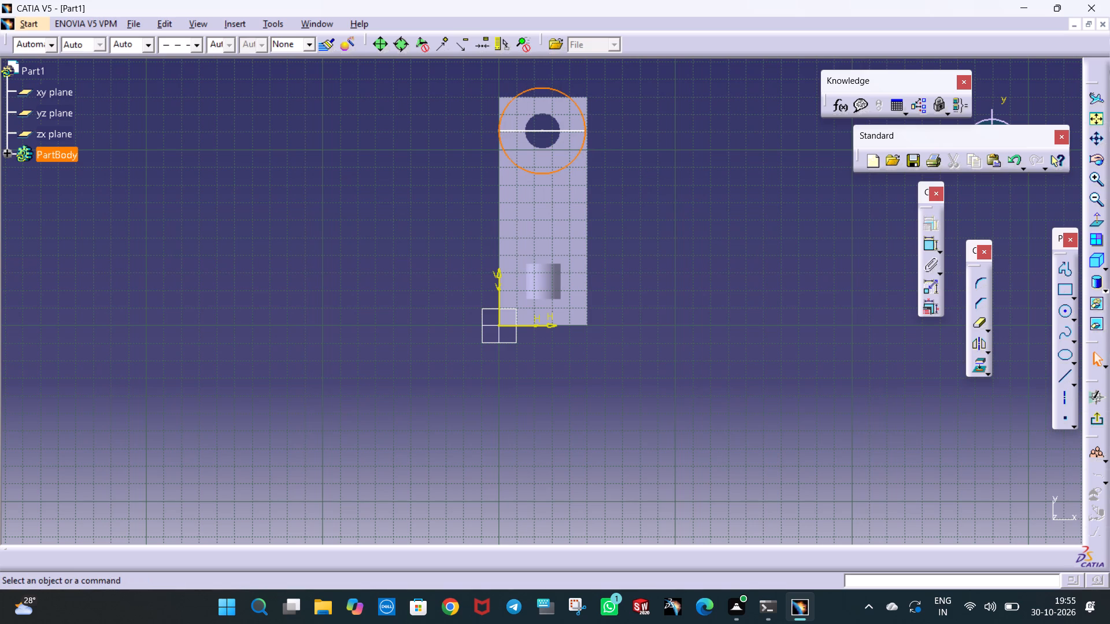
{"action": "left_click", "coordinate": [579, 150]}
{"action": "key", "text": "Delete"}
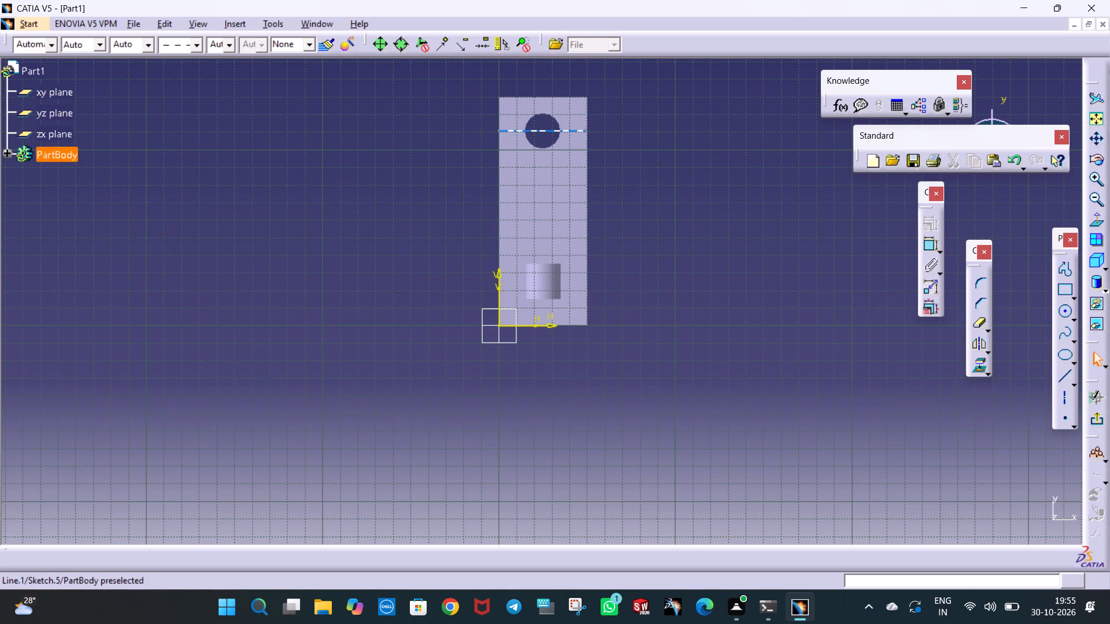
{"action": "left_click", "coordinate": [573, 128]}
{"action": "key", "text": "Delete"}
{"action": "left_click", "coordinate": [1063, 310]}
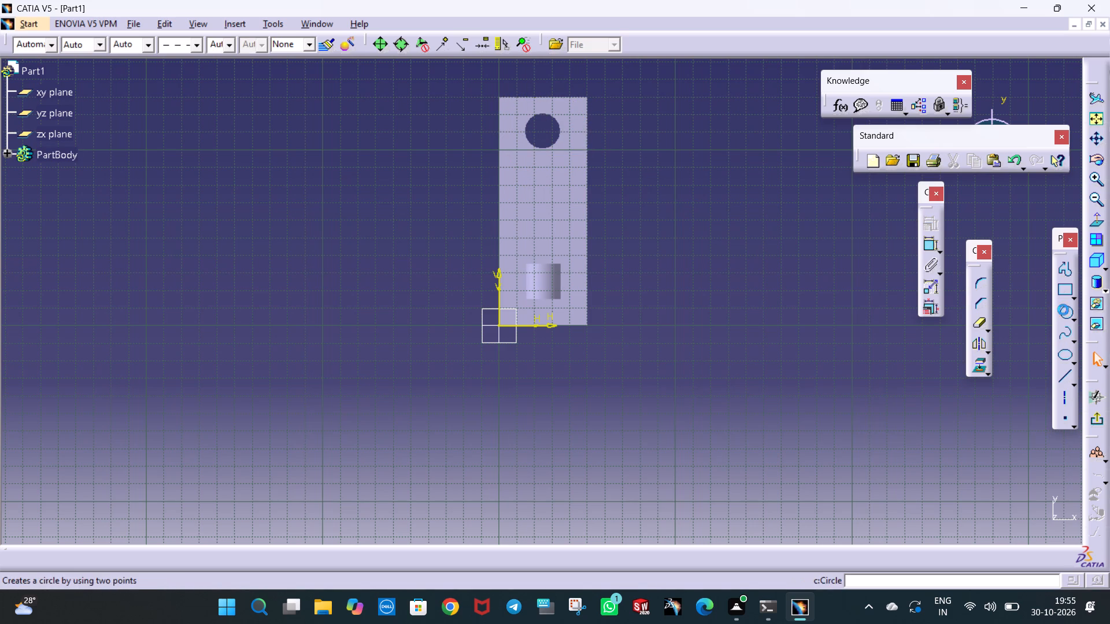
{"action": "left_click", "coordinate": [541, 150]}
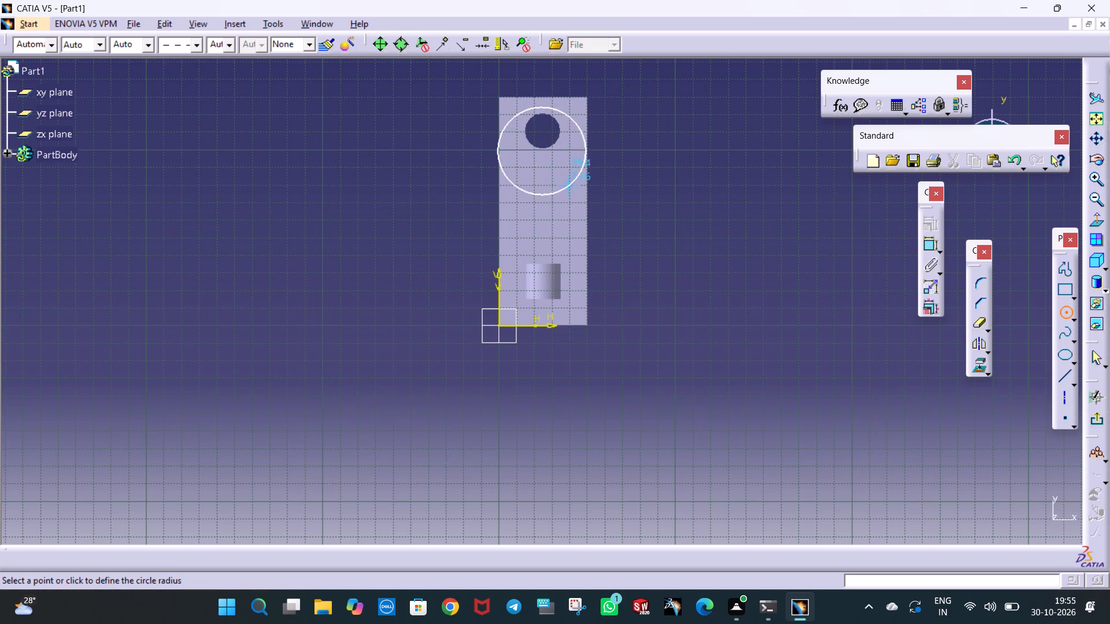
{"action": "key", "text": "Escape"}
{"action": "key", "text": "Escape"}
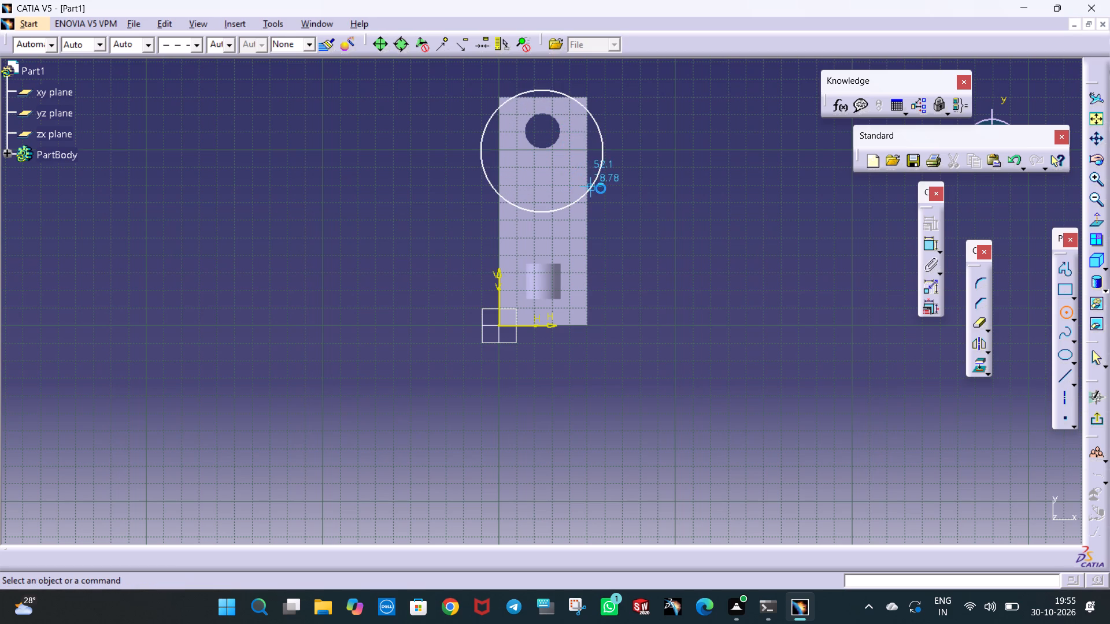
Sketch a circle about as wide as the plate, reaching its end edge around the hole, with a line across its diameter.
{"action": "left_click", "coordinate": [1063, 312]}
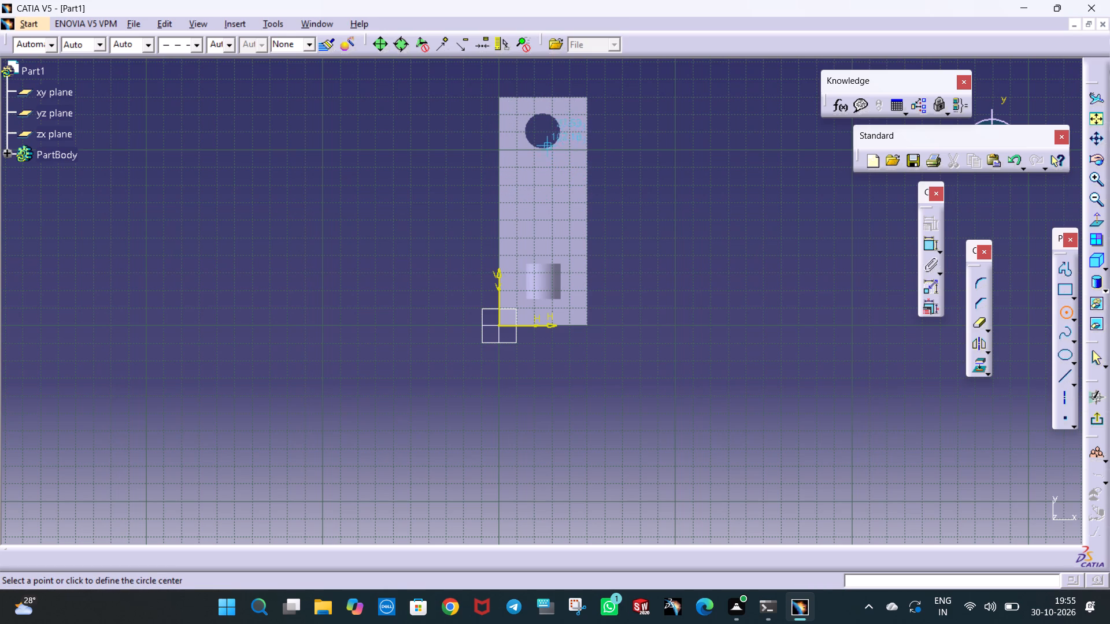
{"action": "left_click", "coordinate": [543, 143]}
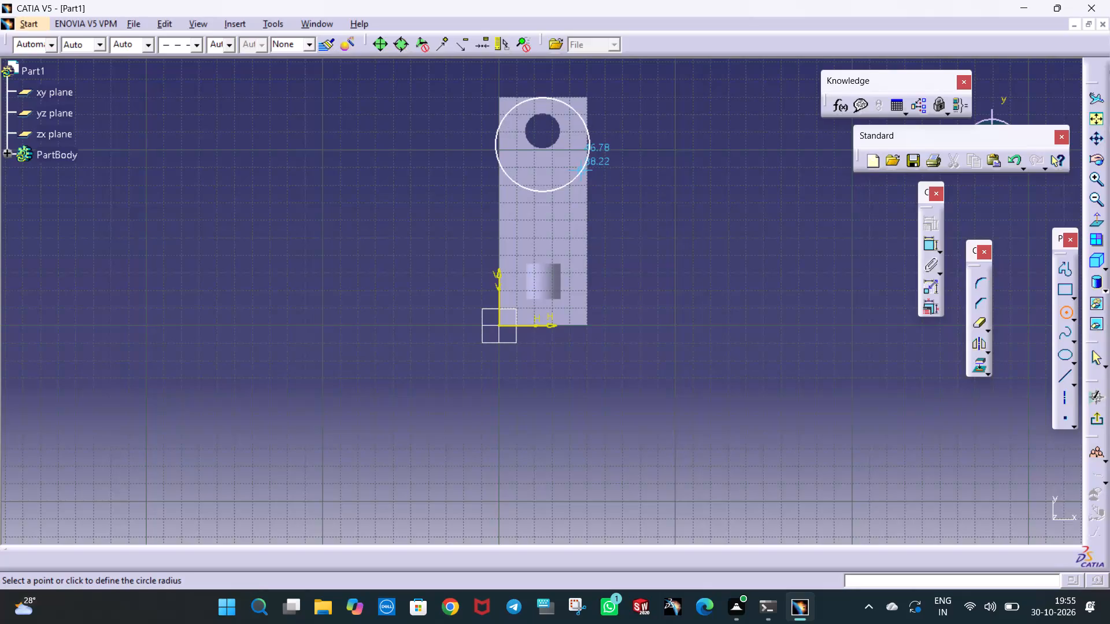
{"action": "left_click", "coordinate": [581, 168]}
{"action": "left_click", "coordinate": [624, 177]}
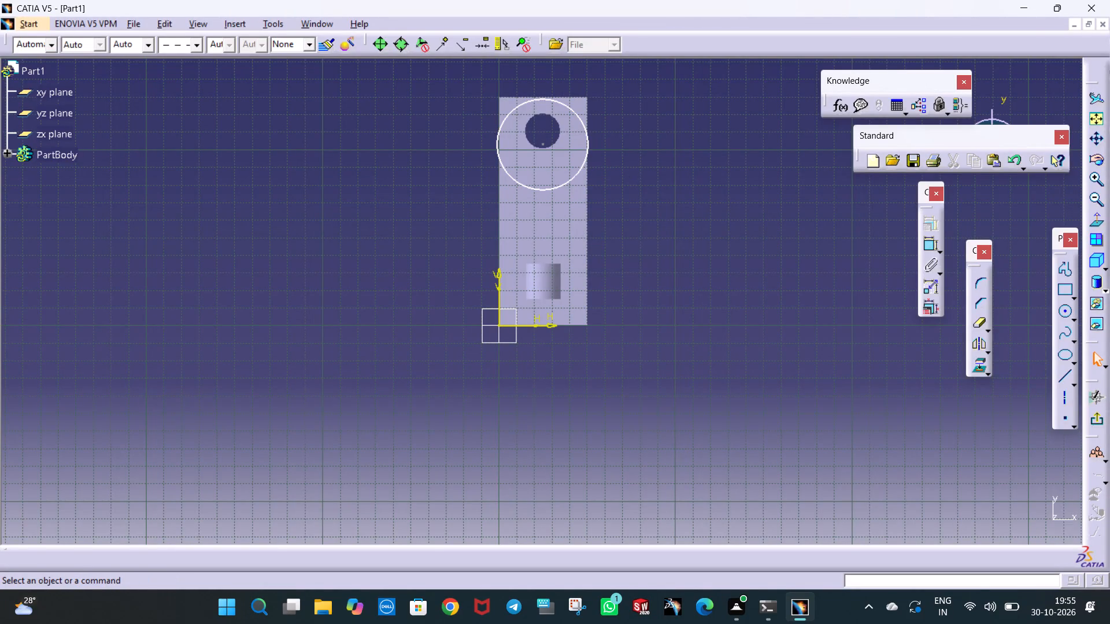
{"action": "left_click", "coordinate": [1061, 374]}
{"action": "left_click", "coordinate": [497, 147]}
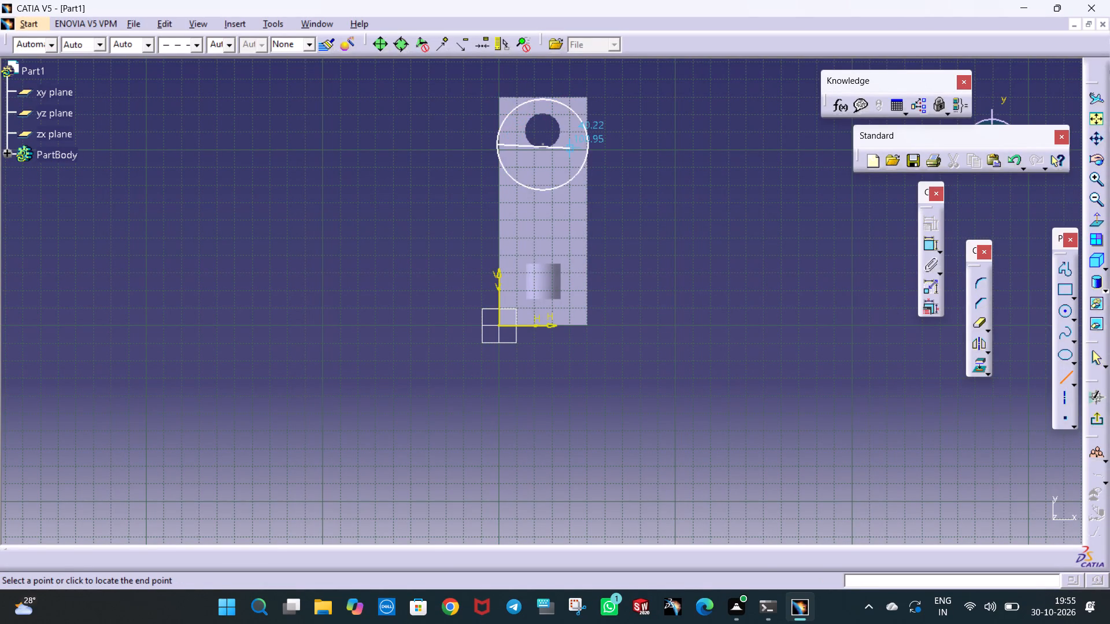
{"action": "left_click", "coordinate": [587, 143]}
{"action": "key", "text": "Escape"}
{"action": "left_click", "coordinate": [624, 158]}
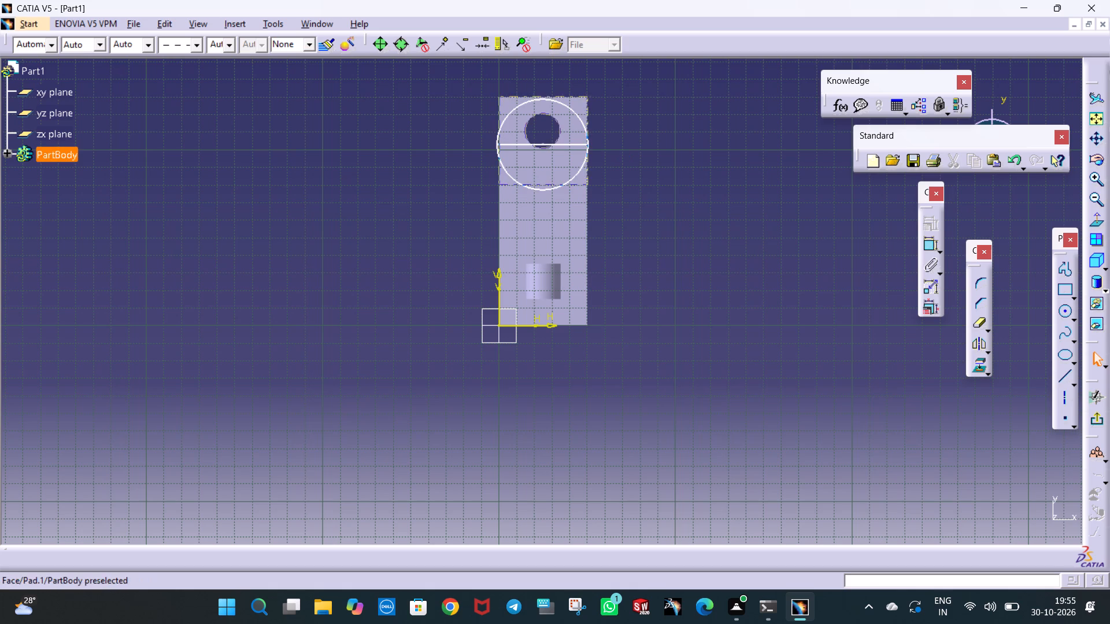
Quick-trim the half of the circle facing the middle upright, leaving a half-disc profile at the plate's end.
{"action": "left_click", "coordinate": [983, 321]}
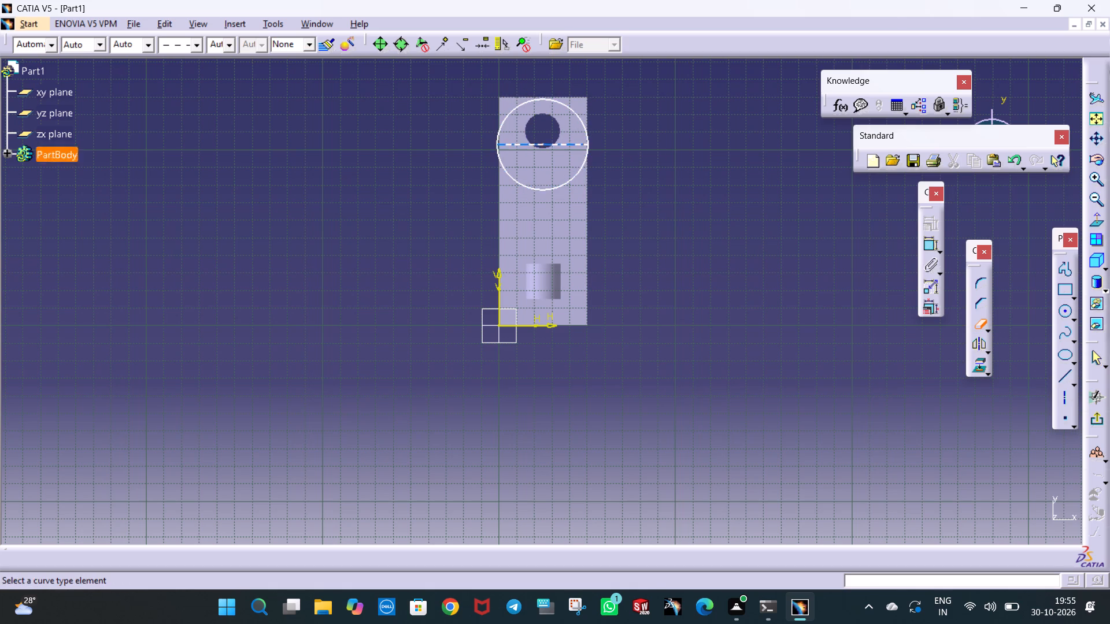
{"action": "left_click", "coordinate": [561, 187]}
{"action": "left_click", "coordinate": [642, 178]}
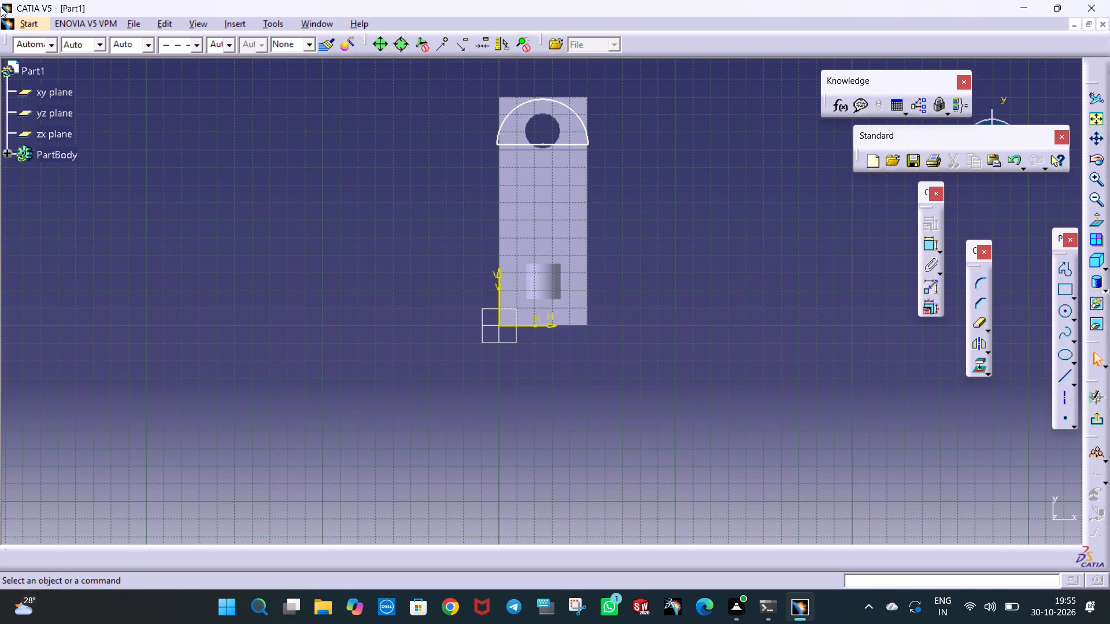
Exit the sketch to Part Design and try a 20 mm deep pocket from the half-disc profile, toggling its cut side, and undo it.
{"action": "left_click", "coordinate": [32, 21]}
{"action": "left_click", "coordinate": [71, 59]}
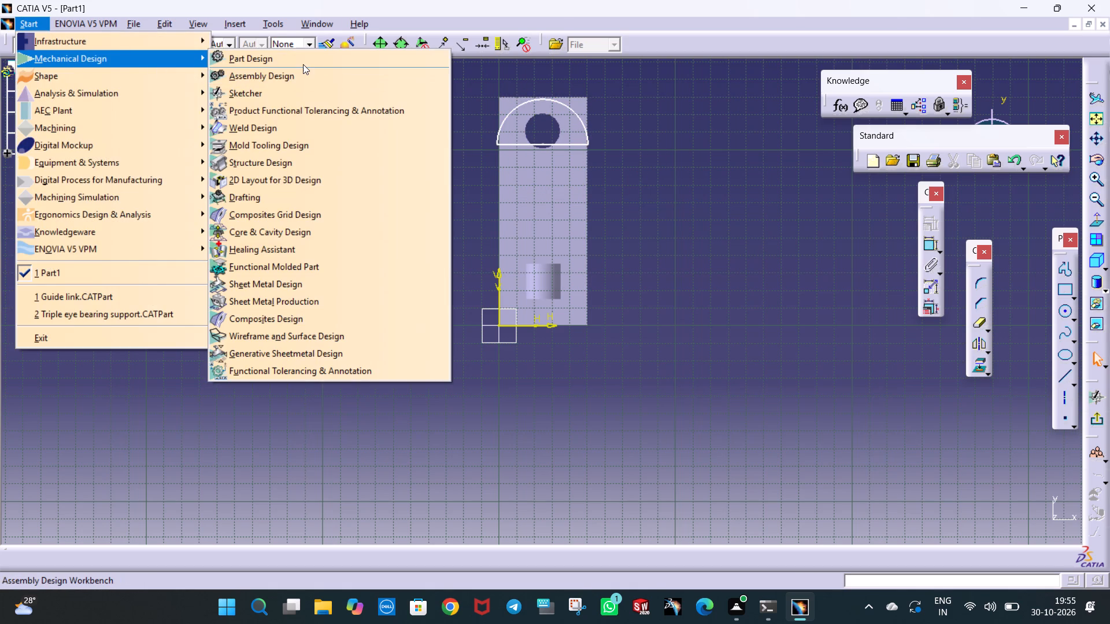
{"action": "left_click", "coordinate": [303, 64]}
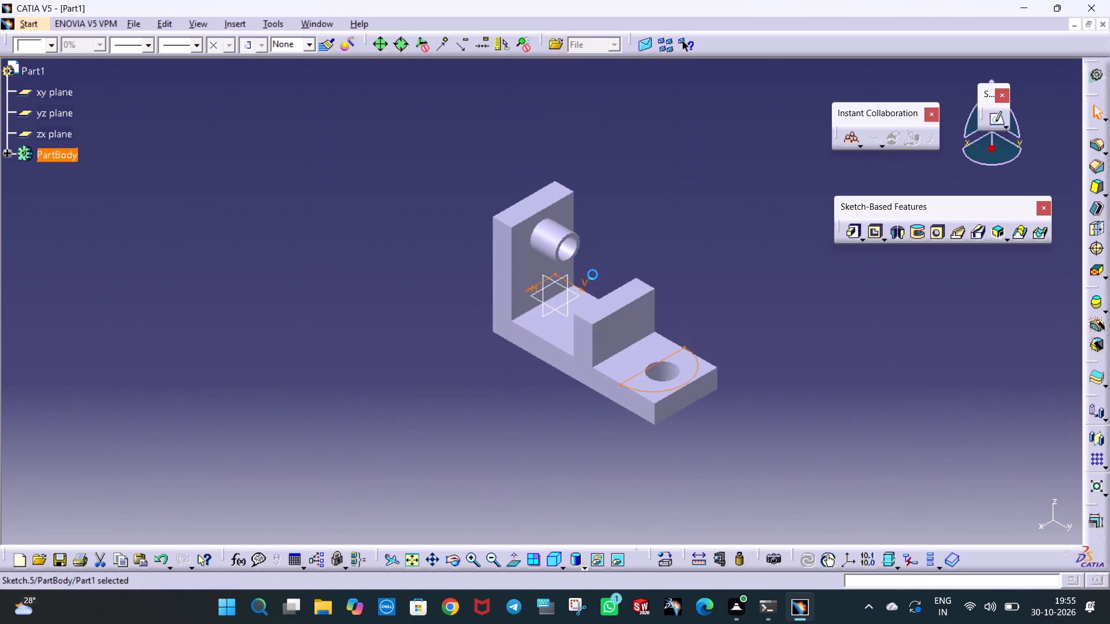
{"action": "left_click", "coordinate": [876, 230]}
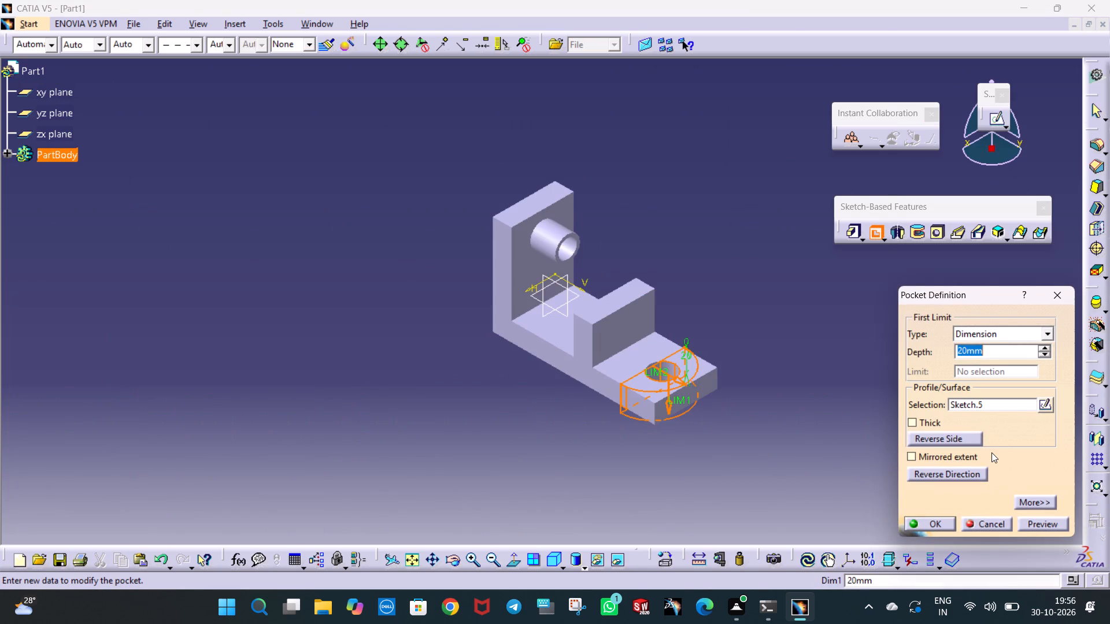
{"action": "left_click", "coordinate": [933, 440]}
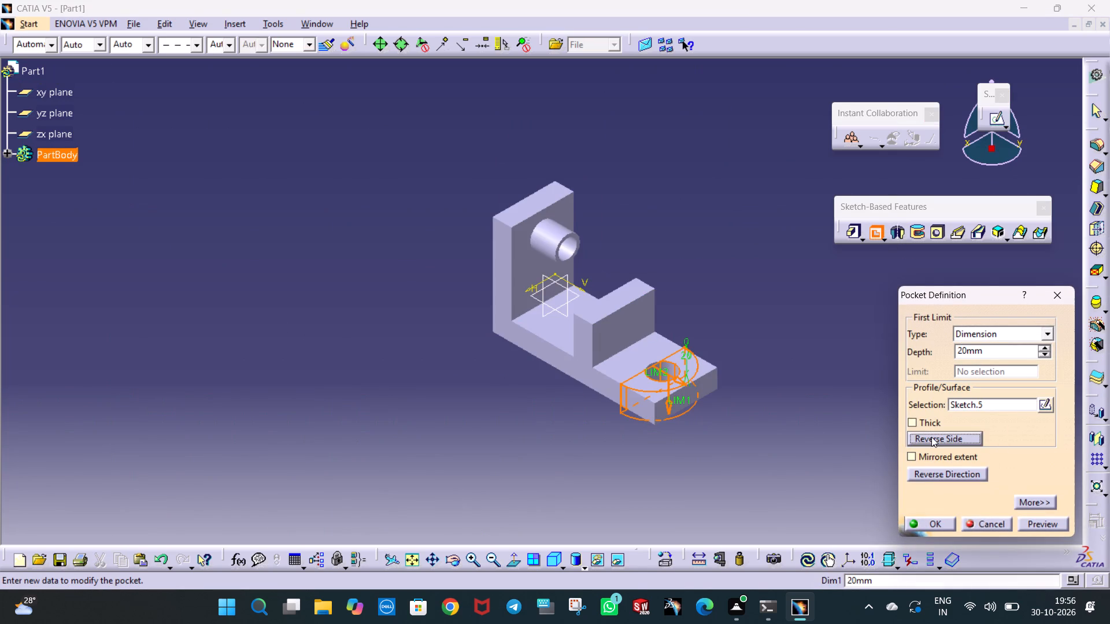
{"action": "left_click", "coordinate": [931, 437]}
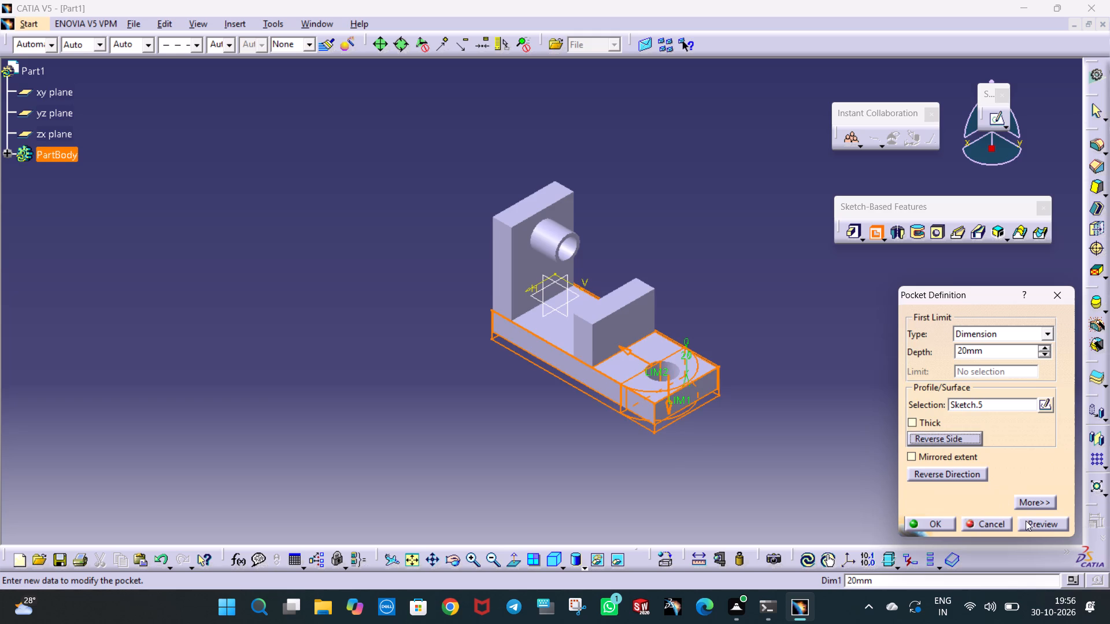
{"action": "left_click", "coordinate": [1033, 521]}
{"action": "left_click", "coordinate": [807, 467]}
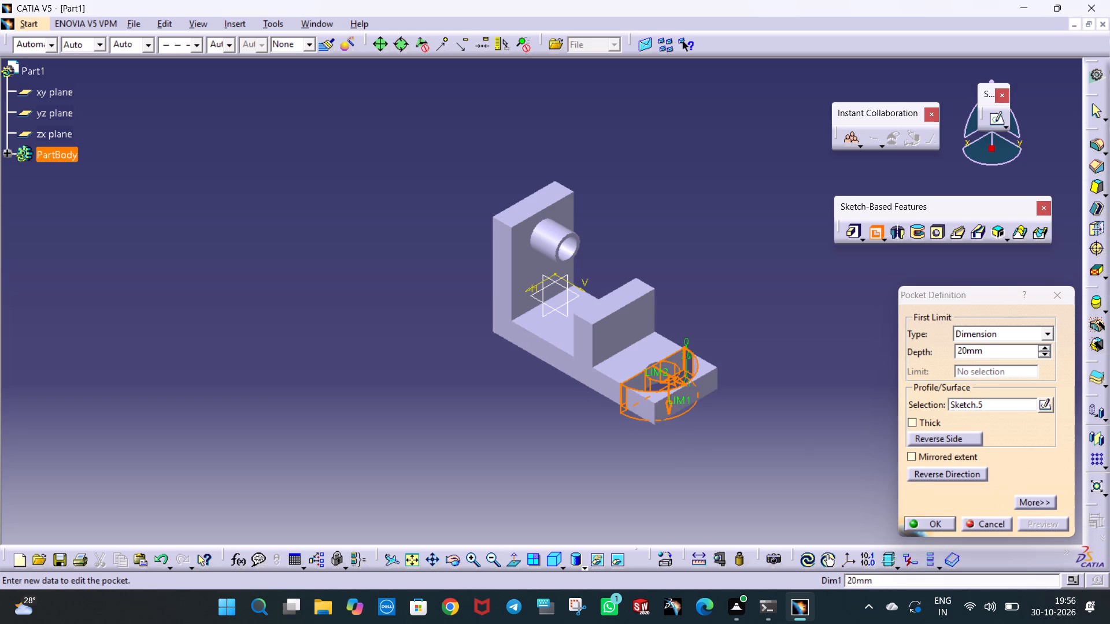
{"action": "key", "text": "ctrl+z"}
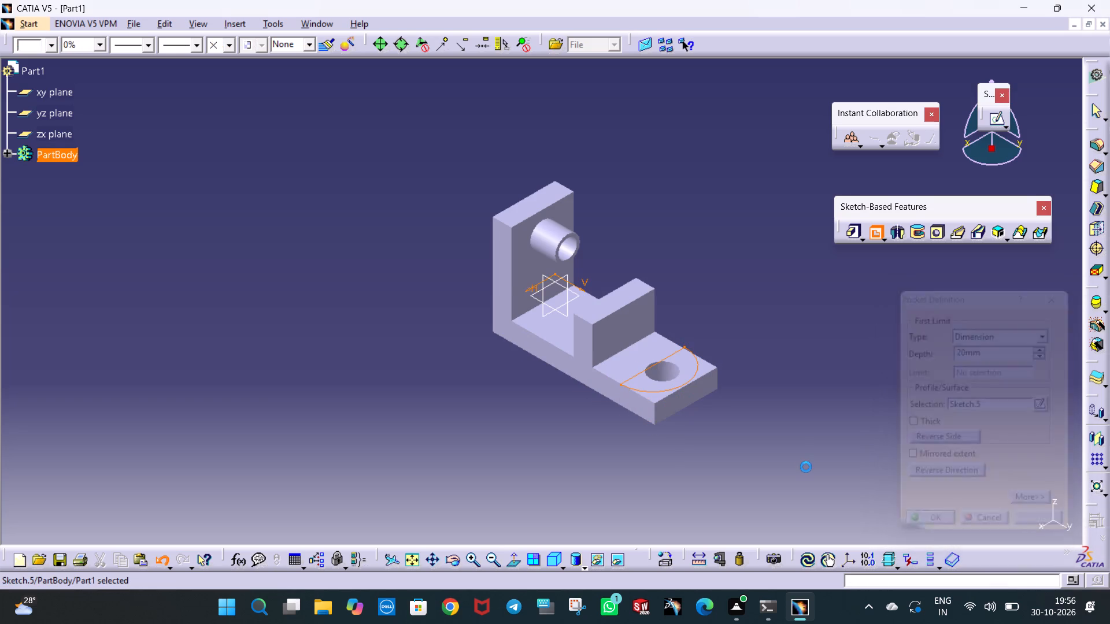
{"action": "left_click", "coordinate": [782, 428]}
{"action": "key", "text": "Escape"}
Undo the half-disc sketch and the base plate's hole pocket, going back to the bare hole circle.
{"action": "key", "text": "ctrl+z"}
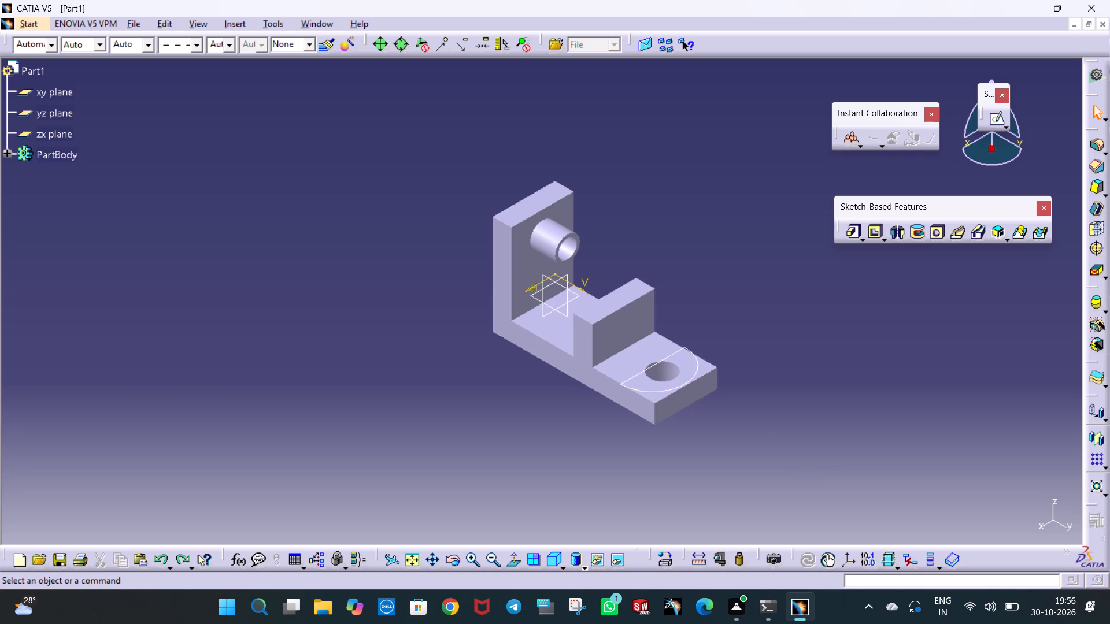
{"action": "key", "text": "ctrl+z"}
{"action": "key", "text": "ctrl+z"}
{"action": "key", "text": "ctrl+z"}
{"action": "left_click", "coordinate": [765, 426]}
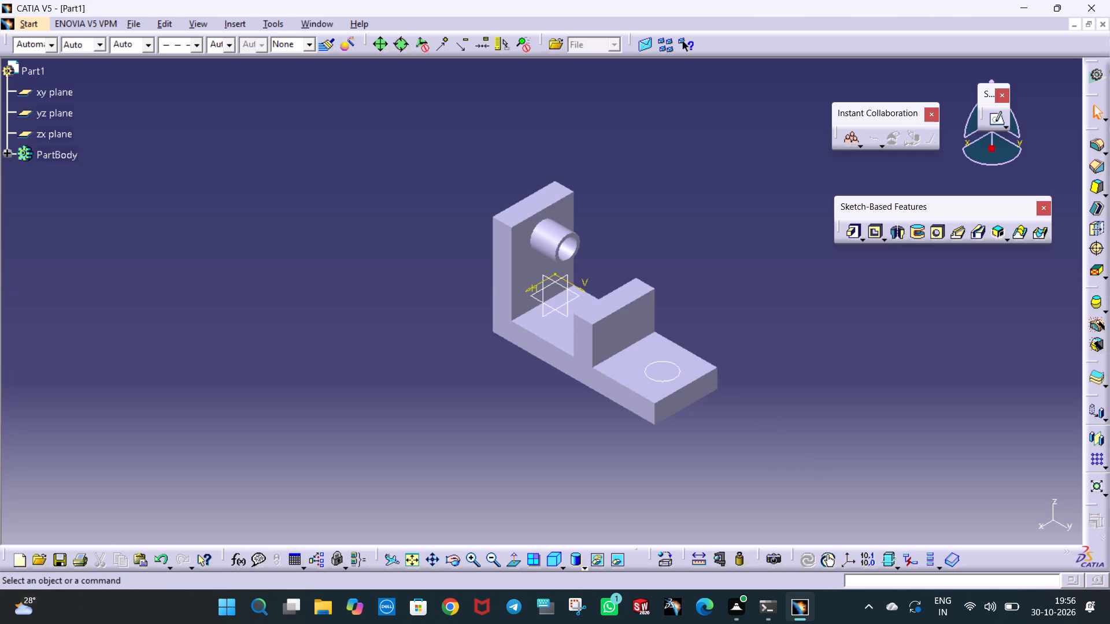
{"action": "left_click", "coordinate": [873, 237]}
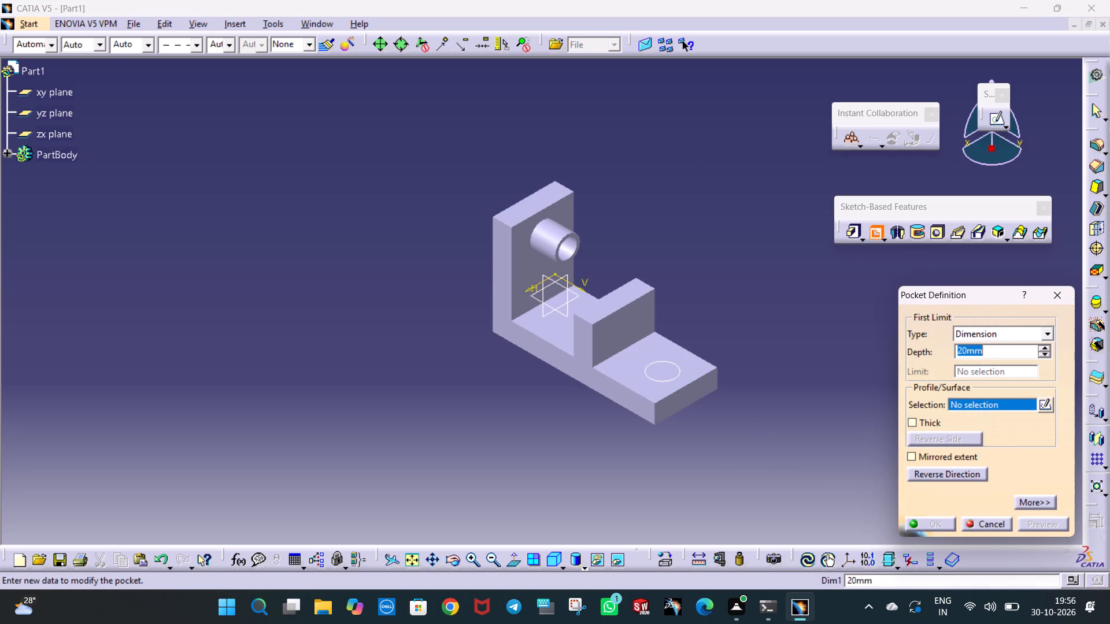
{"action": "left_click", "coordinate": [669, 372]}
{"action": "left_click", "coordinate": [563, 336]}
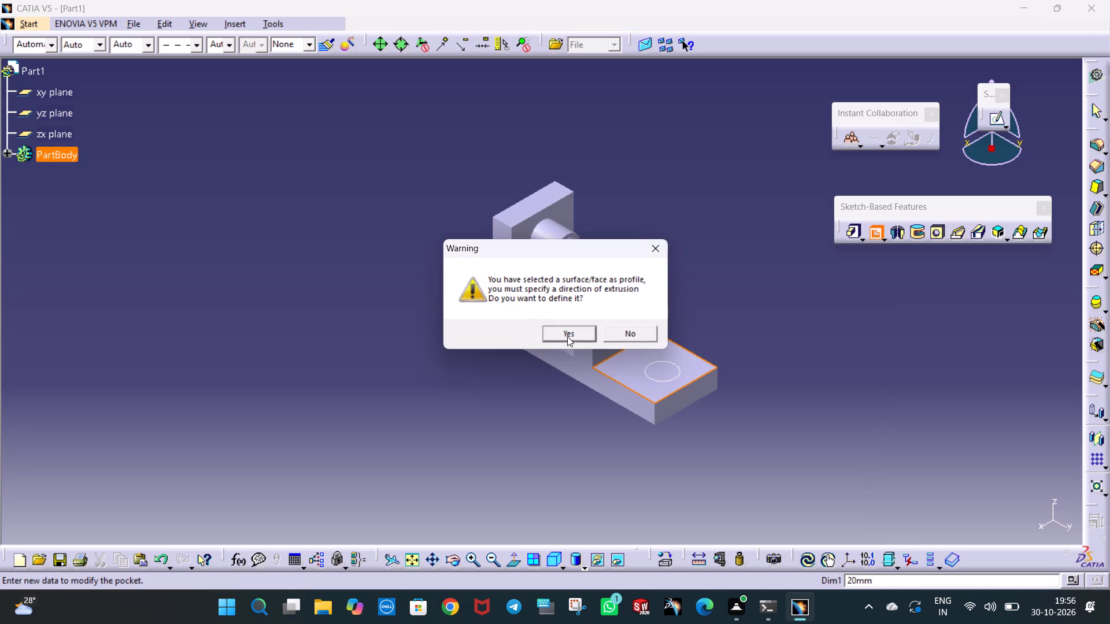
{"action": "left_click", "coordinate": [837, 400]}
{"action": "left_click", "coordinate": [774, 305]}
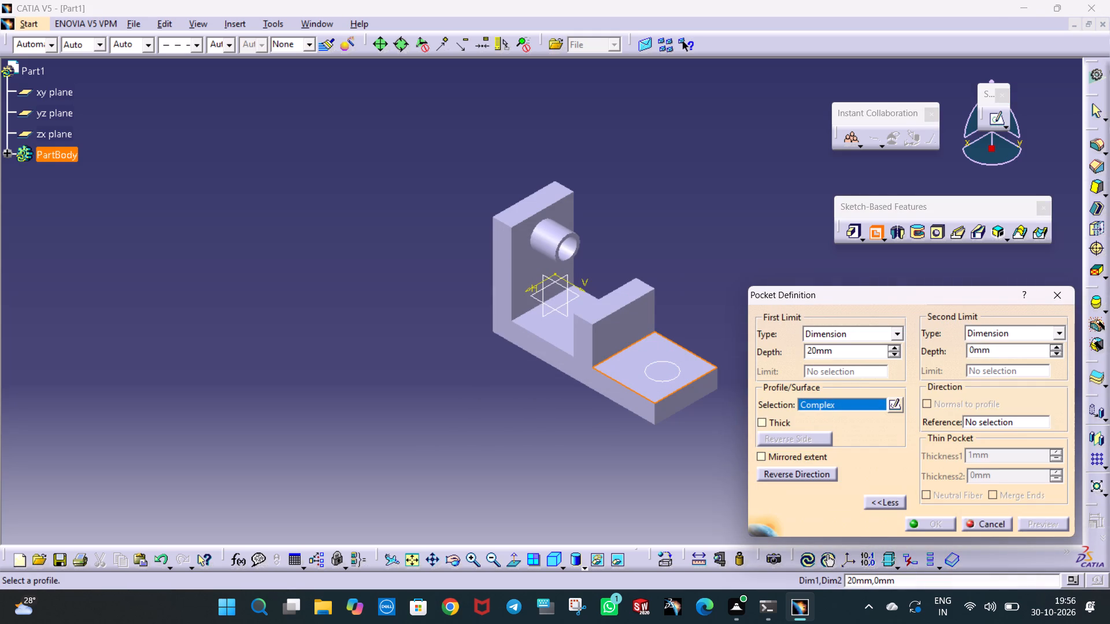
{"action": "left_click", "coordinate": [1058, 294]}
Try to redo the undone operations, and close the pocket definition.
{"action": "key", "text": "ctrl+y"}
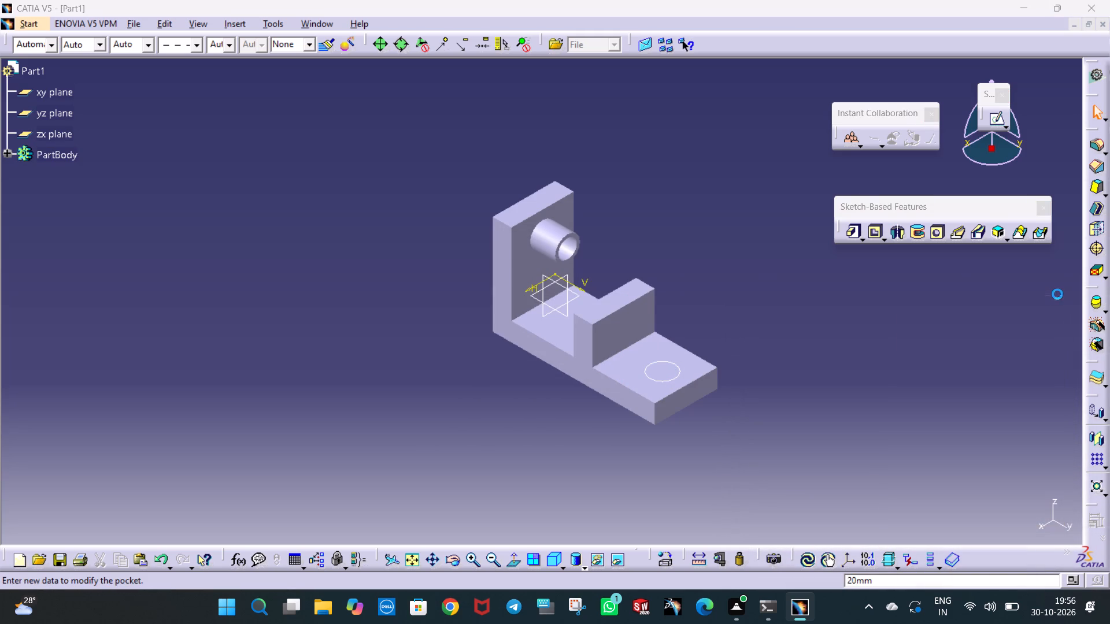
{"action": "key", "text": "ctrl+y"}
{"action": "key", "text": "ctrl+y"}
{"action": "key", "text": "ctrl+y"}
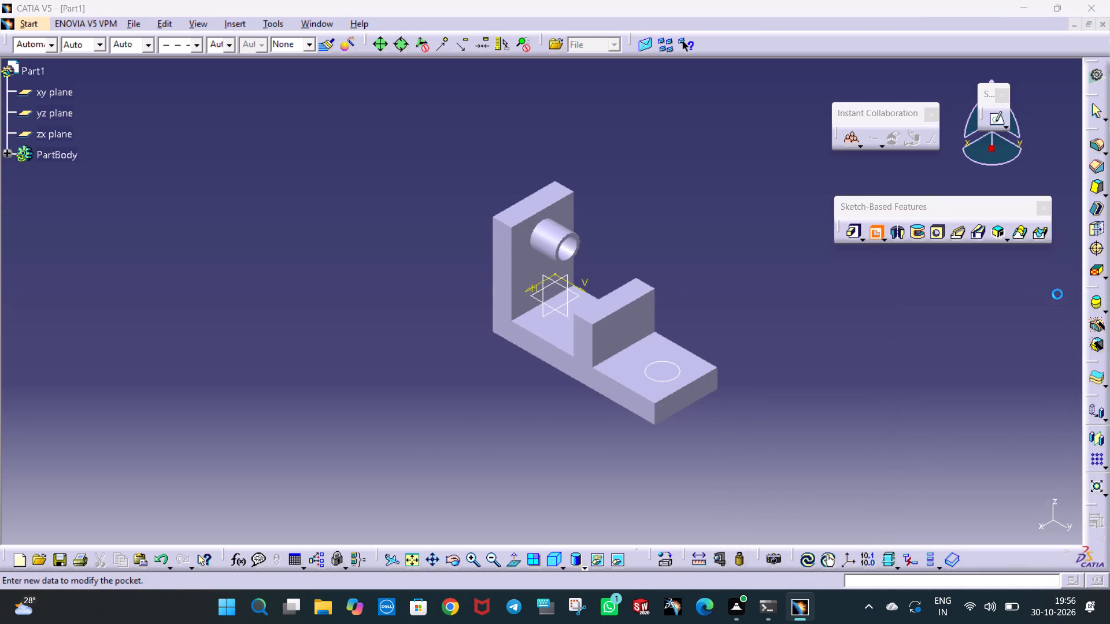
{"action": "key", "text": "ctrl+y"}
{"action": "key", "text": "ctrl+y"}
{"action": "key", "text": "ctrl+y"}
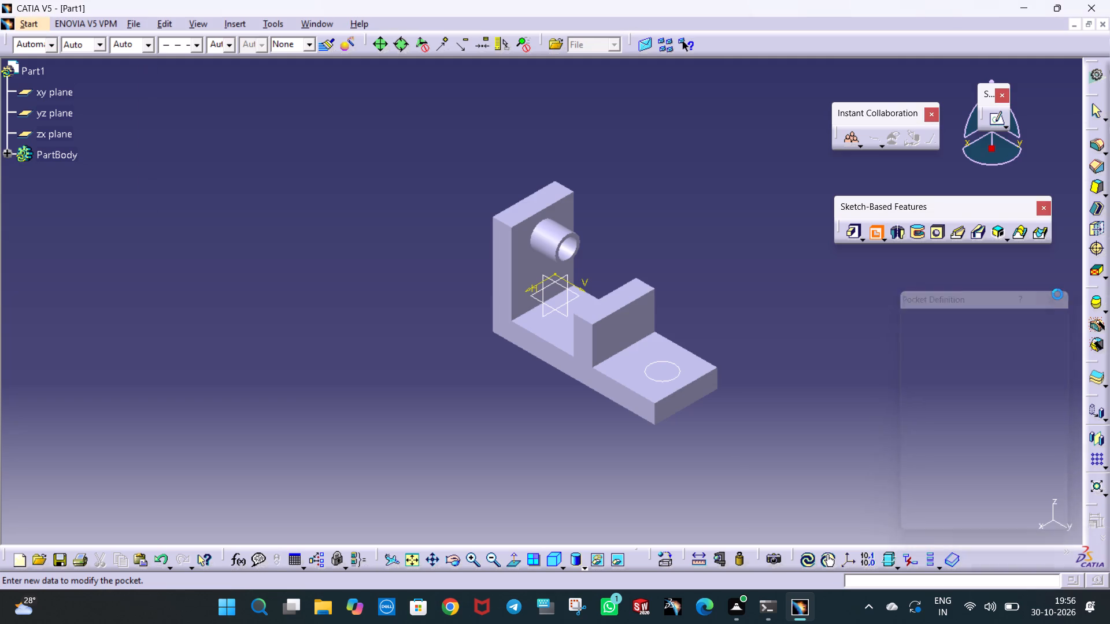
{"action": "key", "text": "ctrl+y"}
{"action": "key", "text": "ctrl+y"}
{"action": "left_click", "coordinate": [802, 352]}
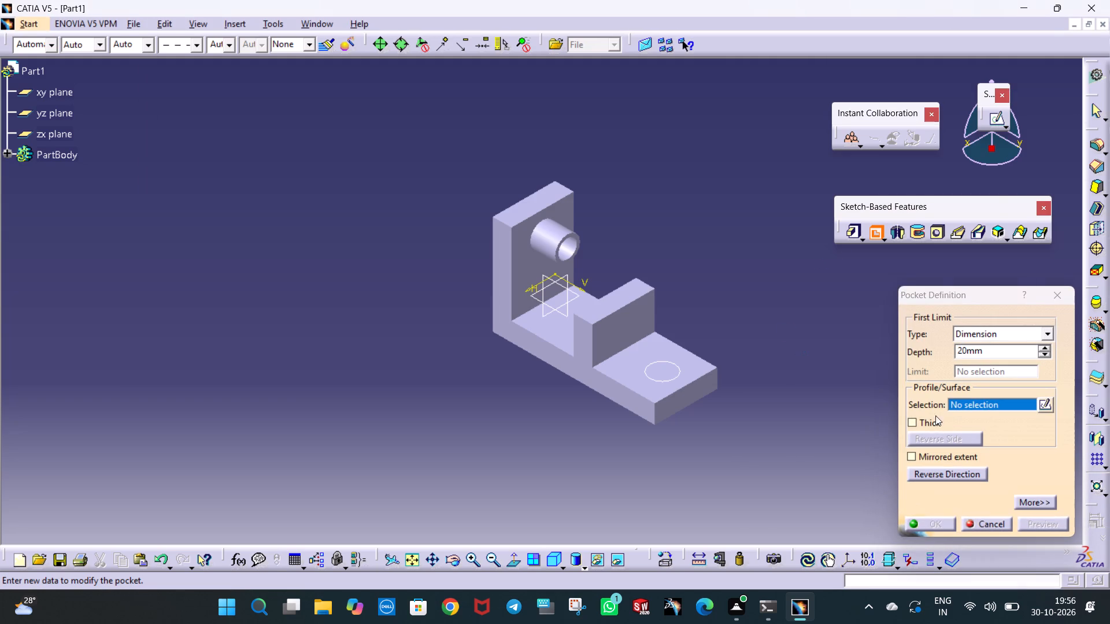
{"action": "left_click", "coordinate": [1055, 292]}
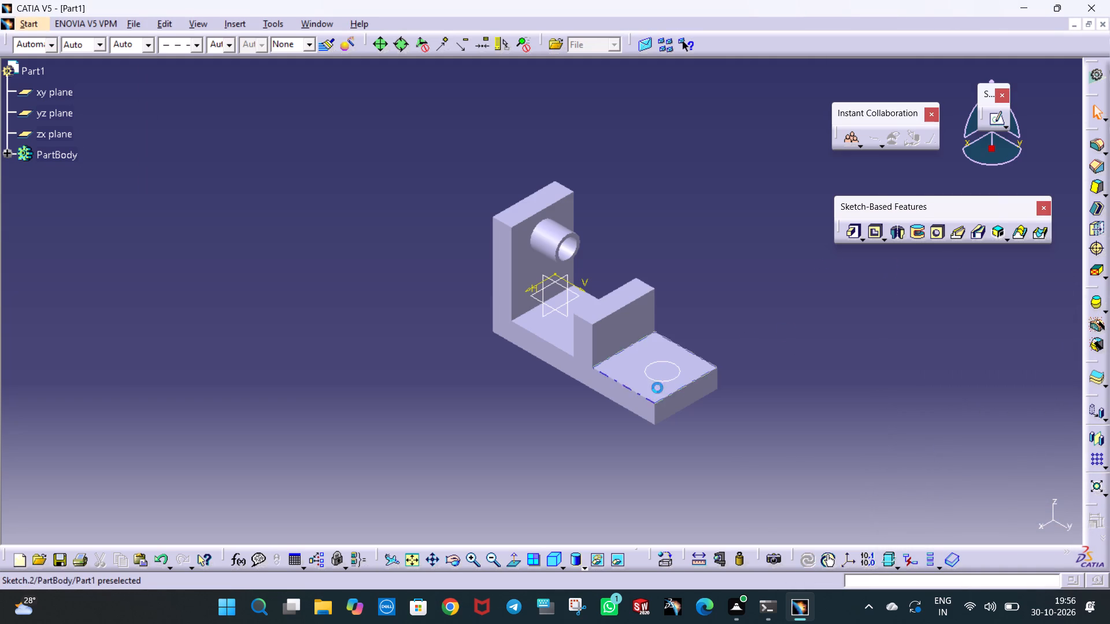
Pocket the circle sketch on the base plate's end 20 mm deep to cut the hole.
{"action": "left_click", "coordinate": [664, 373]}
{"action": "left_click", "coordinate": [672, 381]}
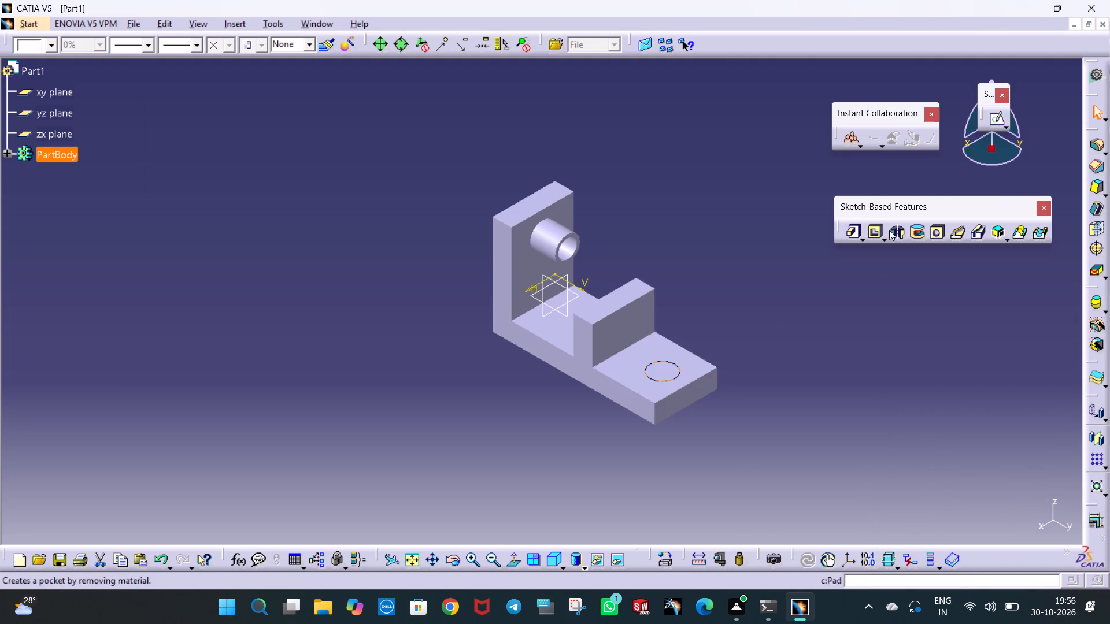
{"action": "left_click", "coordinate": [871, 231]}
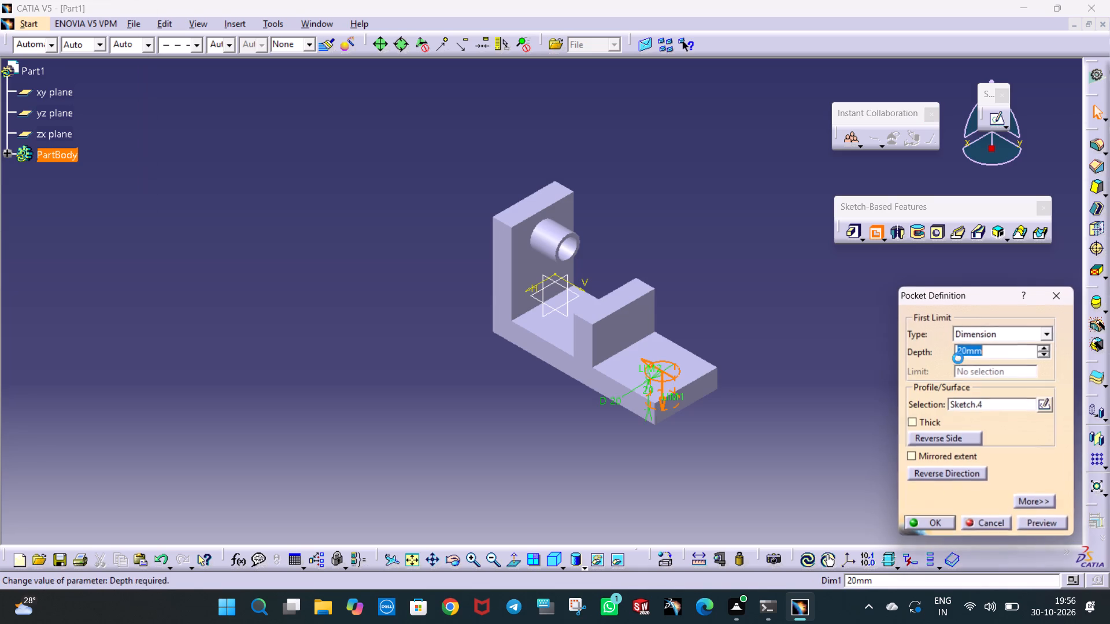
{"action": "left_click", "coordinate": [1050, 521]}
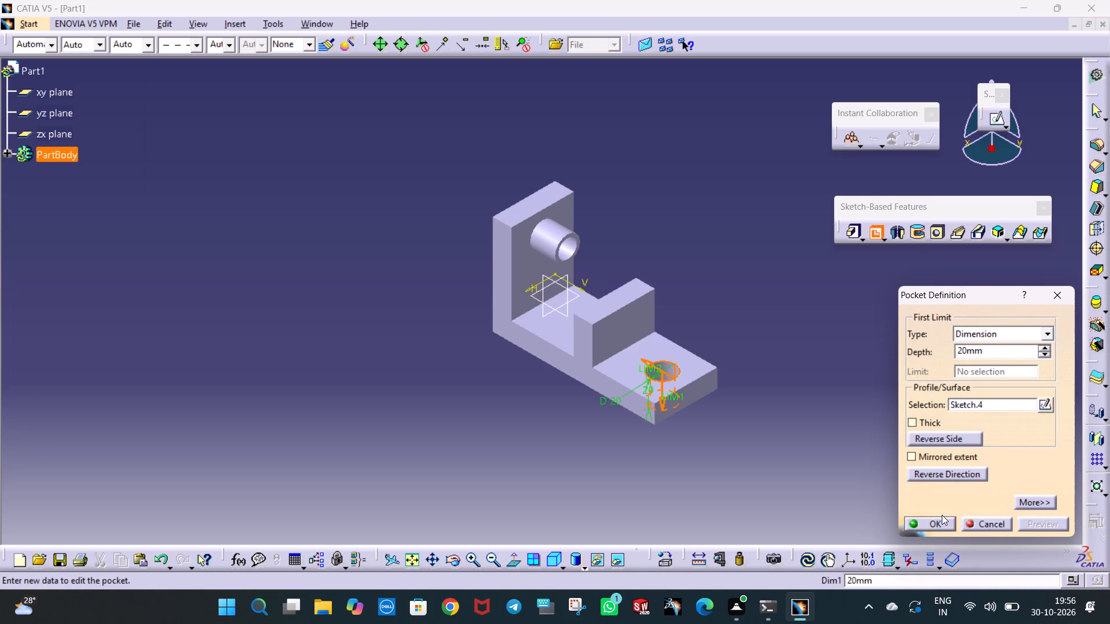
{"action": "left_click", "coordinate": [938, 519]}
{"action": "left_click", "coordinate": [861, 418]}
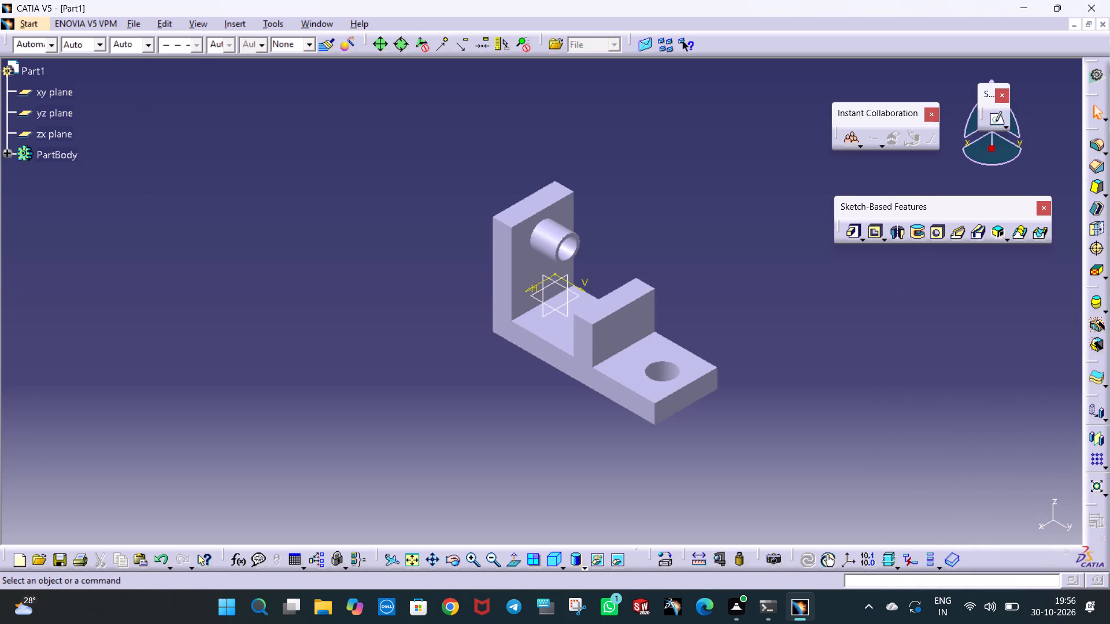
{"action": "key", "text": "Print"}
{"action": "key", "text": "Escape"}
Save the part to the Desktop as a CATPart named Offset bearing support bracket.png.
{"action": "key", "text": "ctrl+s"}
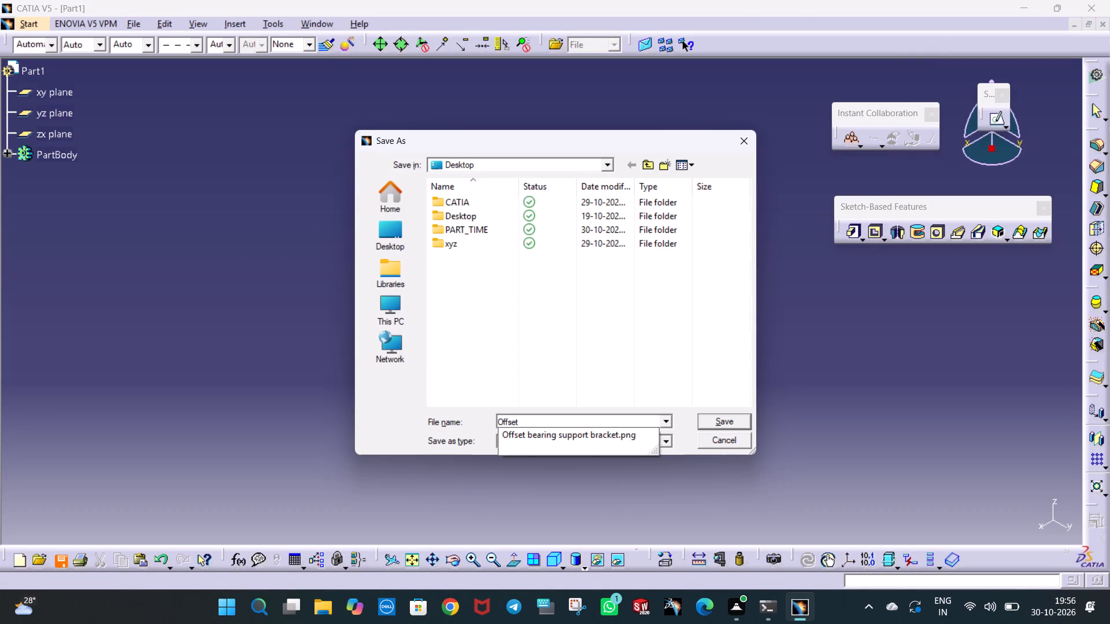
{"action": "left_click", "coordinate": [542, 436]}
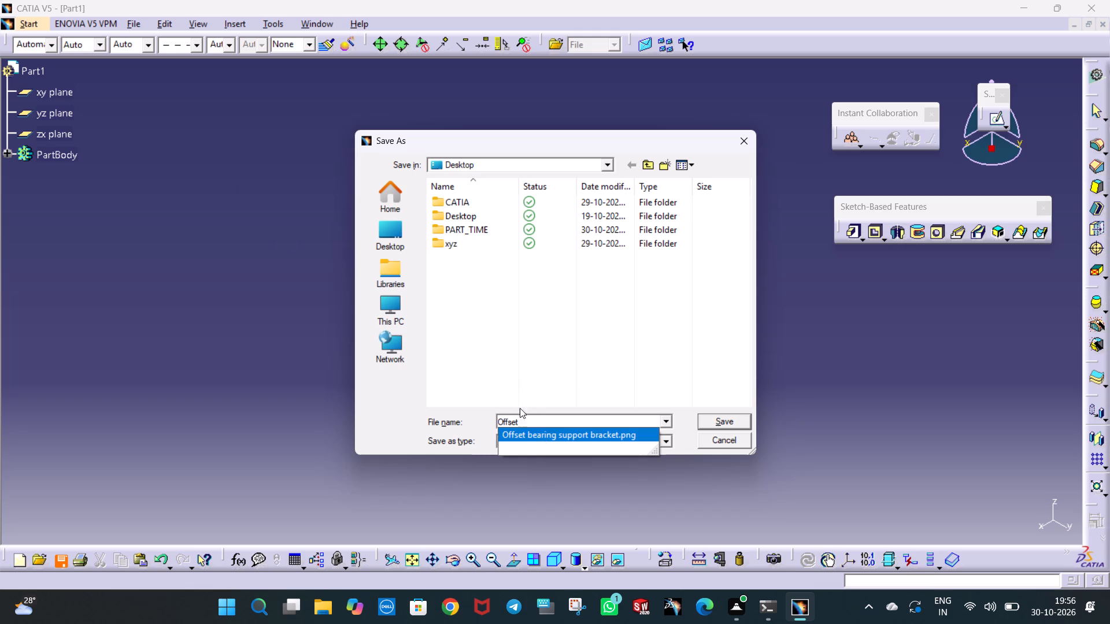
{"action": "left_click", "coordinate": [393, 235]}
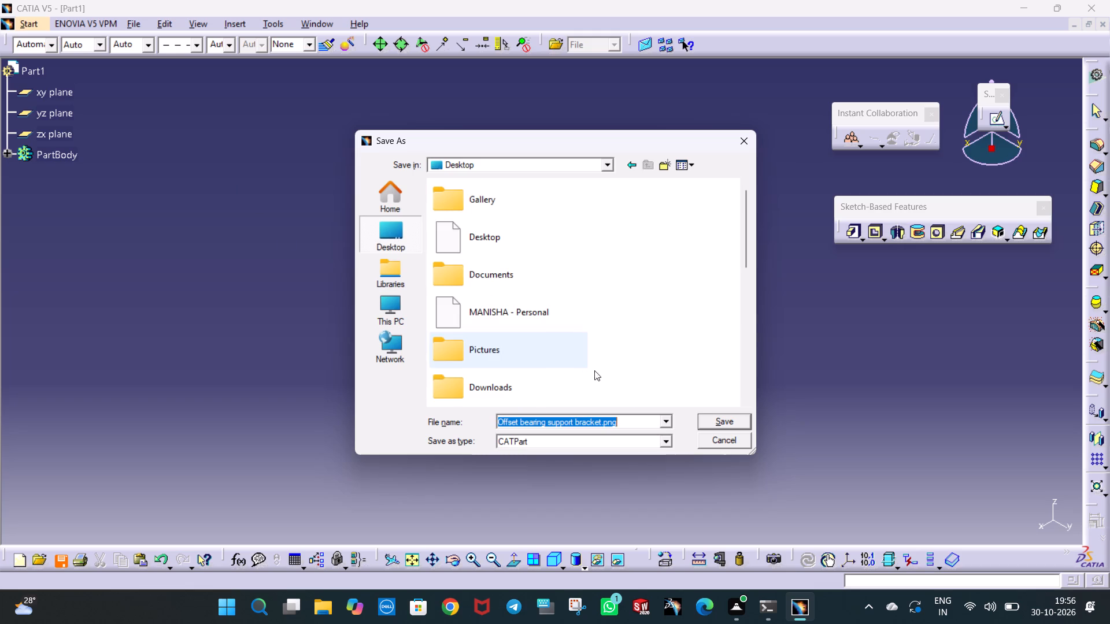
{"action": "left_click", "coordinate": [706, 418]}
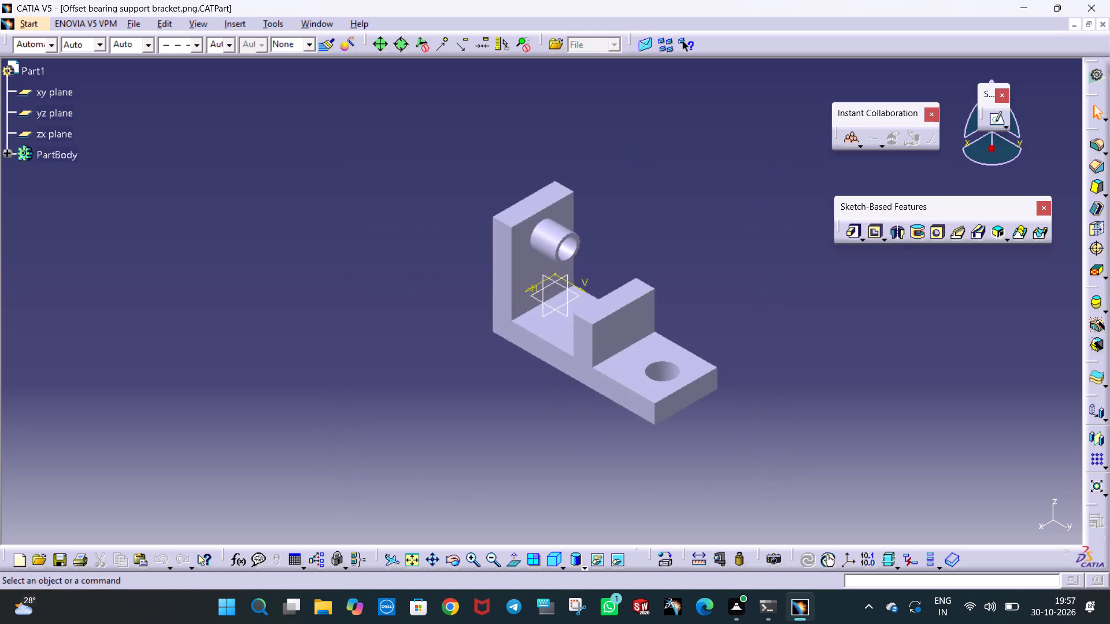
Capture a screenshot of the modelling window with the finished bracket, from the title bar down to the lower toolbar.
{"action": "key", "text": "Print"}
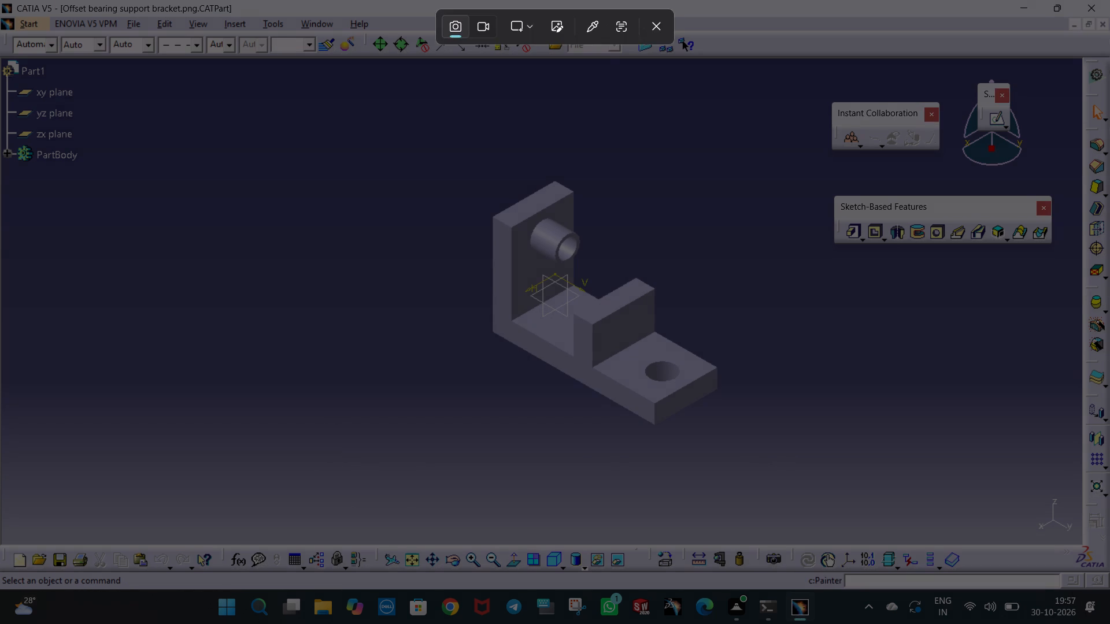
{"action": "left_click_drag", "start_coordinate": [3, 1], "coordinate": [1104, 545]}
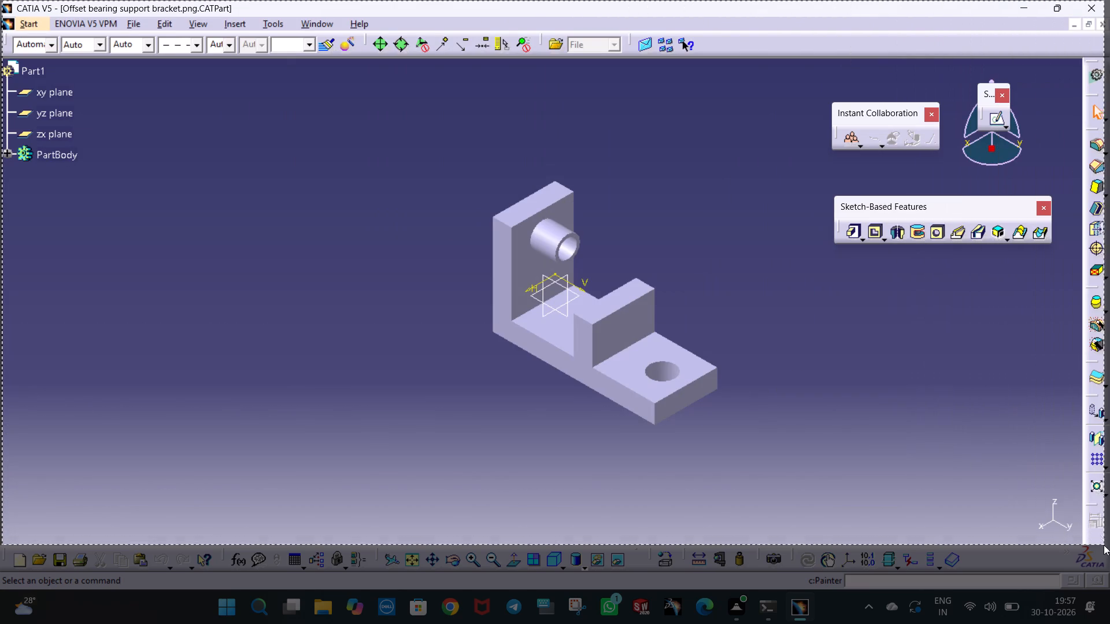
{"action": "left_click_drag", "start_coordinate": [1104, 545], "coordinate": [1105, 565]}
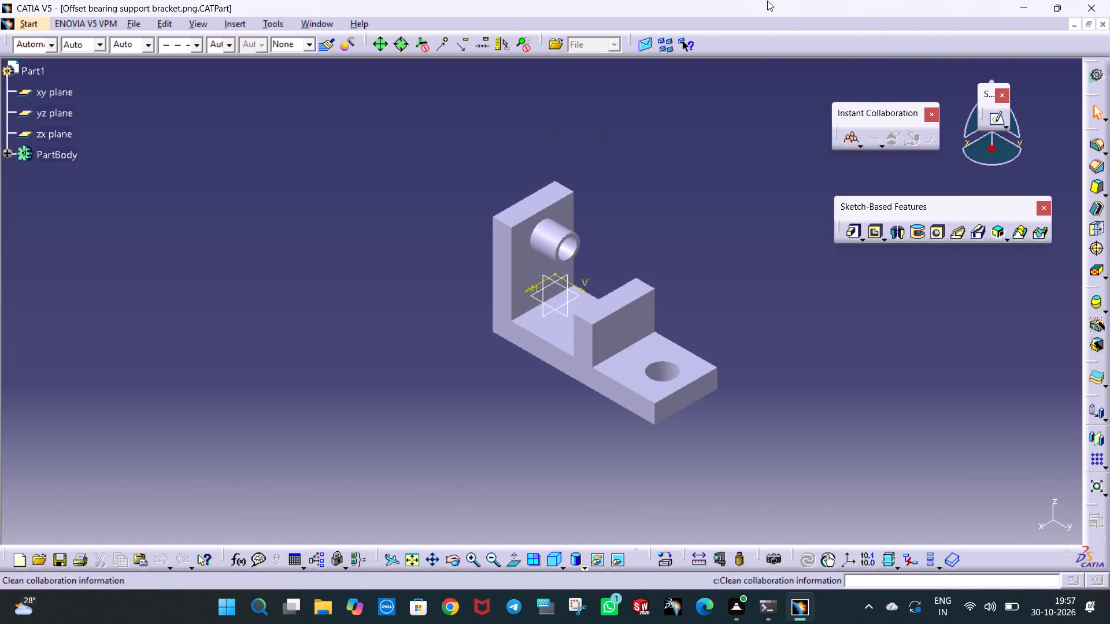
Close CATIA.
{"action": "left_click", "coordinate": [1092, 2]}
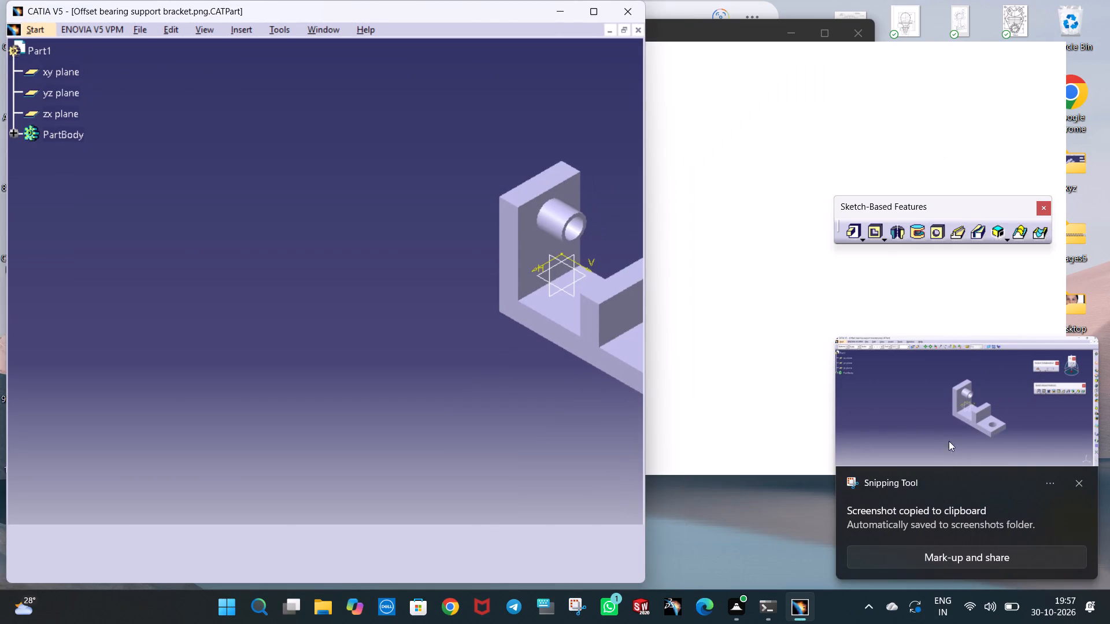
Open the captured screenshot in Snipping Tool and save it to the Desktop as PNG Thematic.log, replacing the existing file.
{"action": "left_click", "coordinate": [951, 419]}
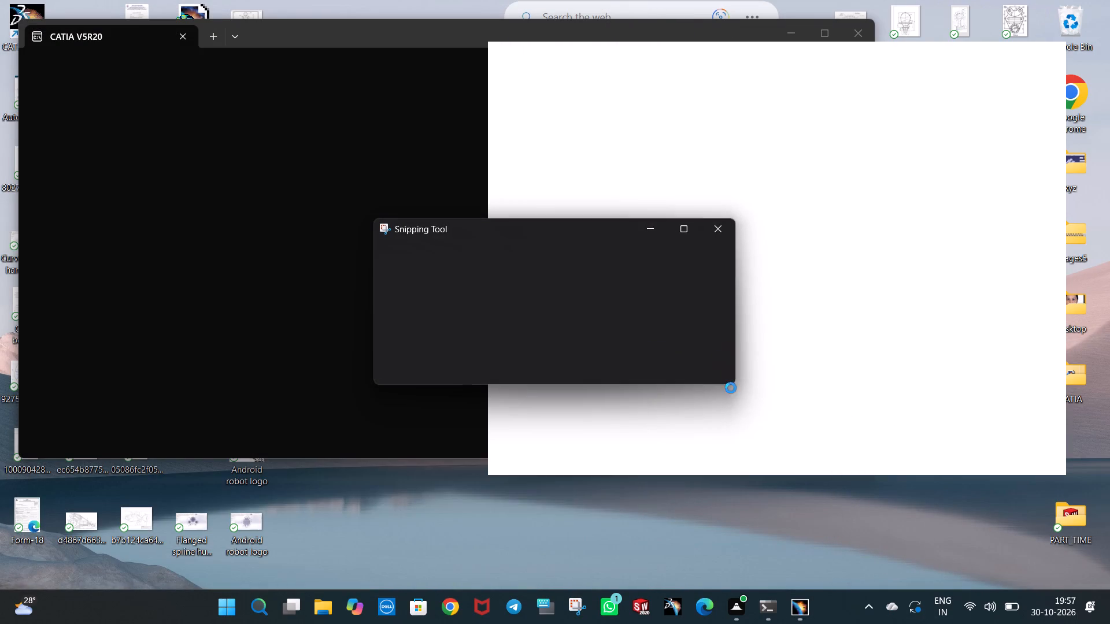
{"action": "right_click", "coordinate": [589, 408]}
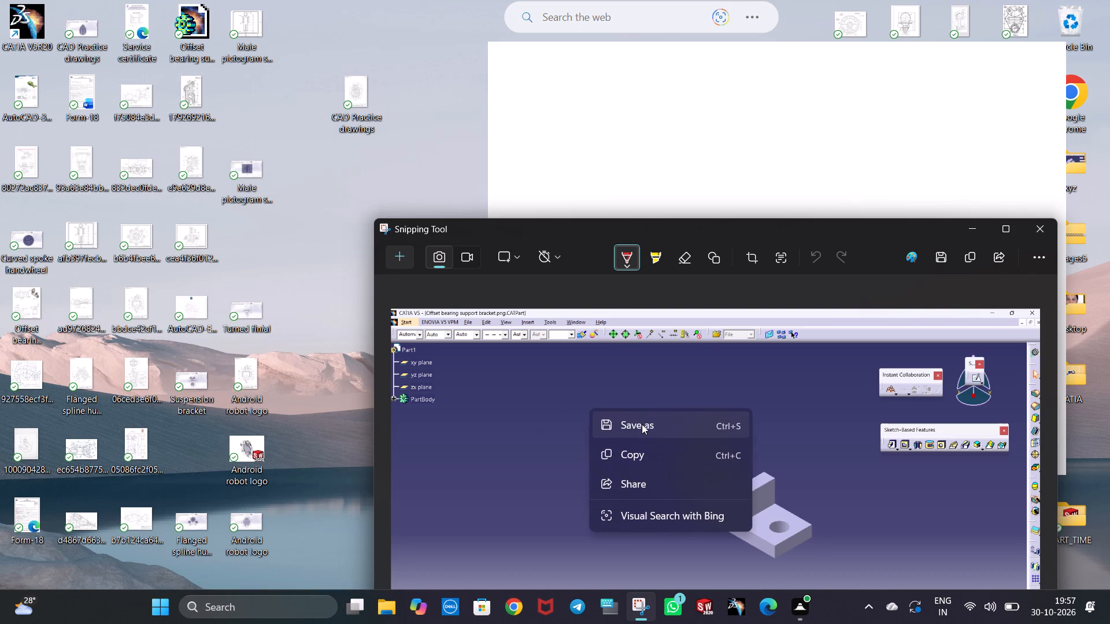
{"action": "left_click", "coordinate": [642, 424]}
{"action": "key", "text": "BackSpace"}
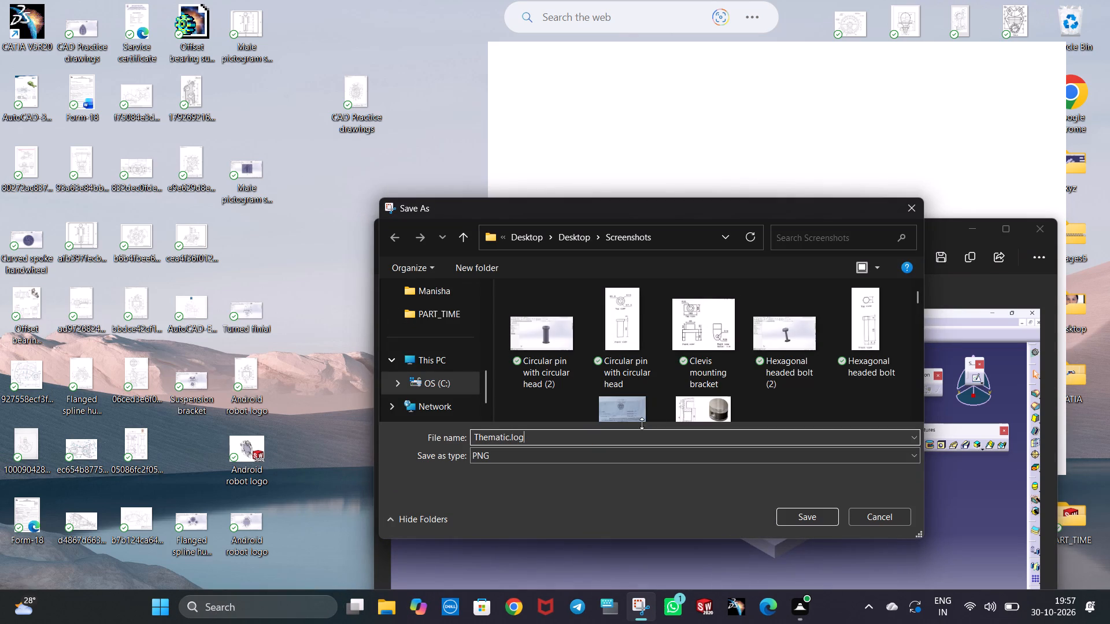
{"action": "scroll", "coordinate": [417, 357], "scroll_direction": "up", "scroll_amount": 3}
{"action": "left_click", "coordinate": [445, 317]}
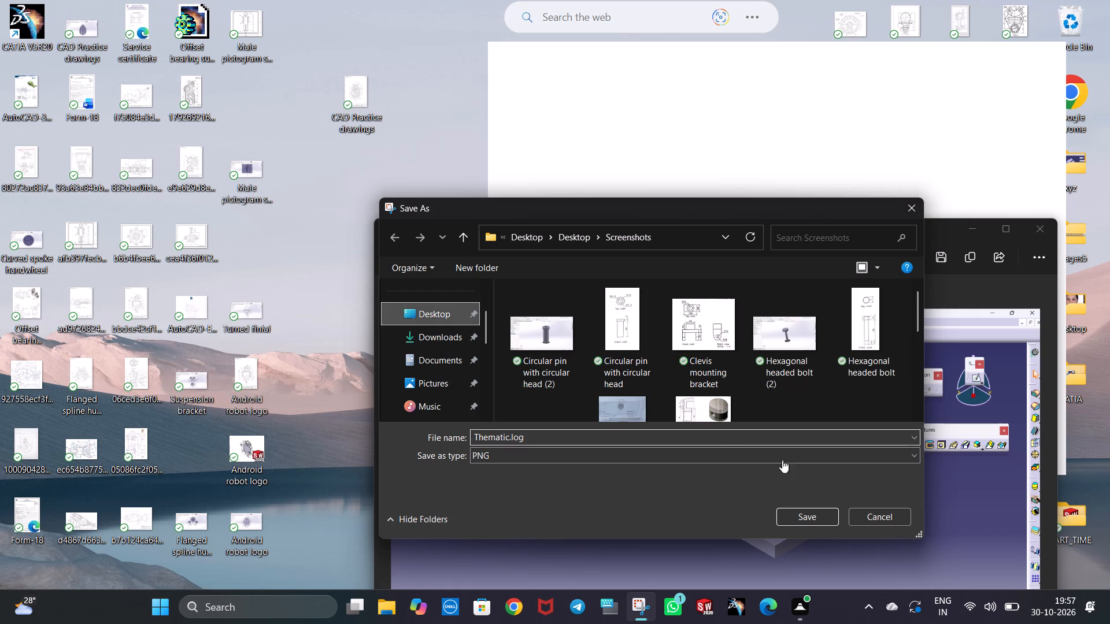
{"action": "left_click", "coordinate": [807, 514]}
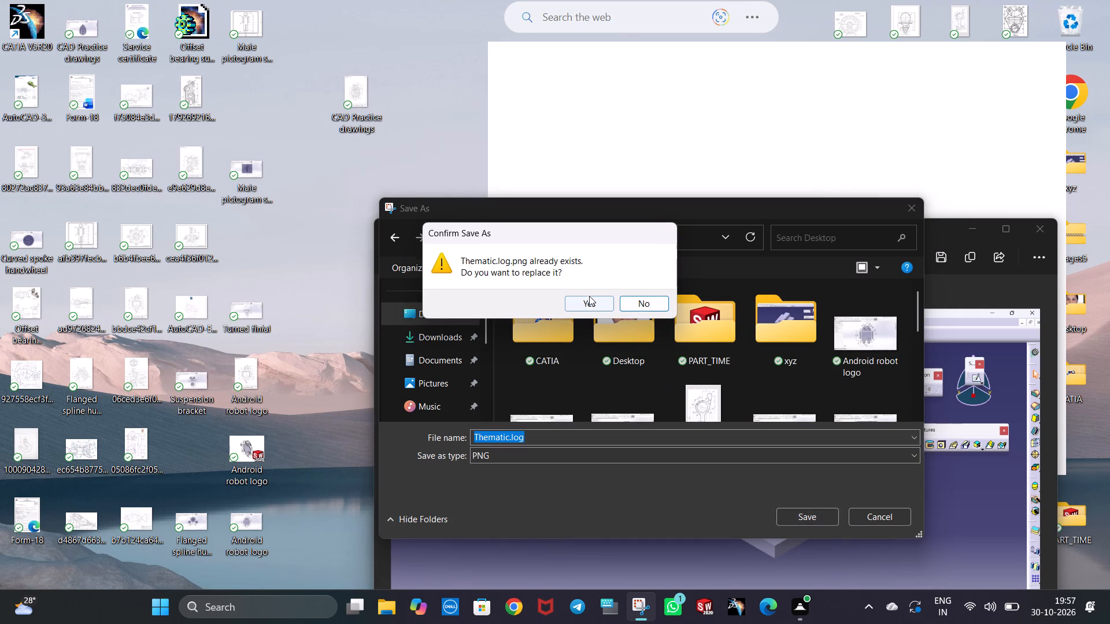
{"action": "left_click", "coordinate": [589, 295]}
Save the bracket screenshot again to the Desktop as a PNG named Offset bearing support bracket, replacing the existing file.
{"action": "right_click", "coordinate": [734, 423]}
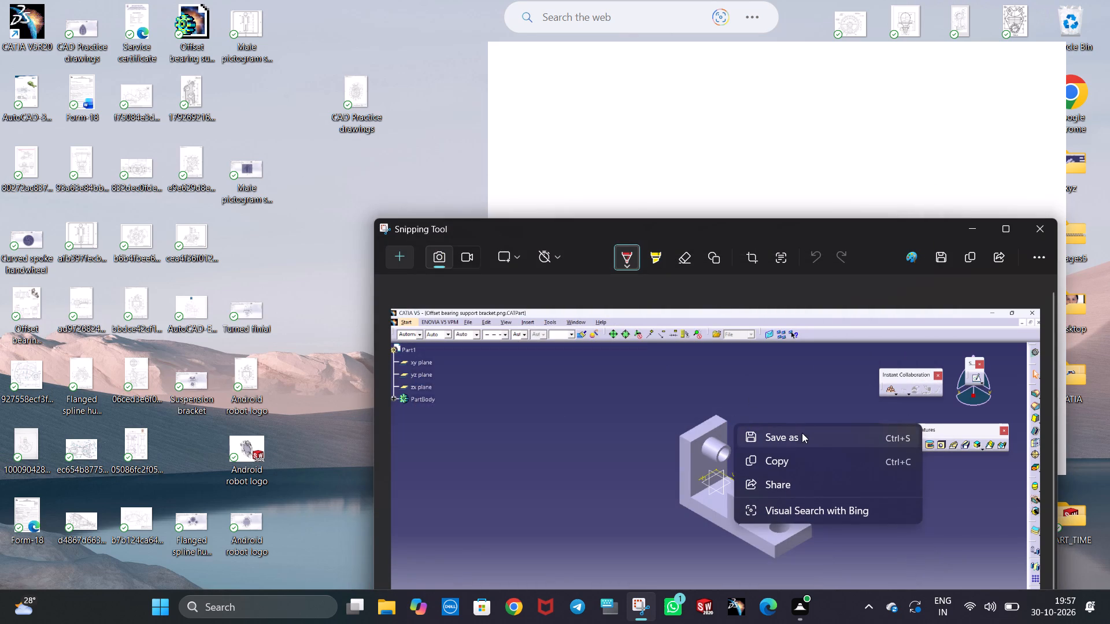
{"action": "left_click", "coordinate": [802, 433]}
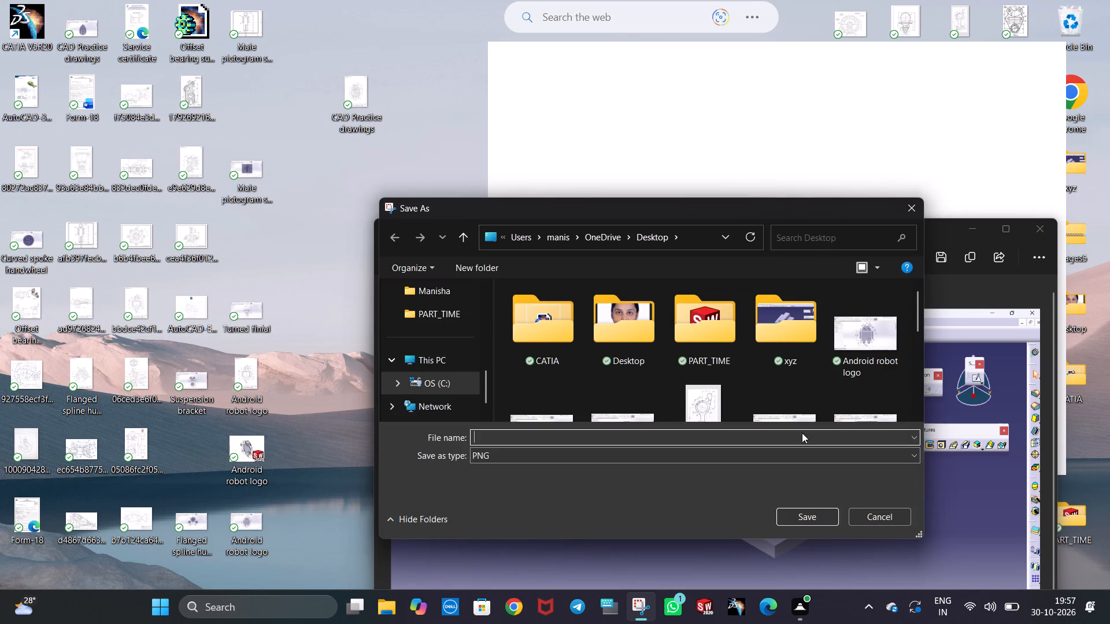
{"action": "type", "text": "ffset bea"}
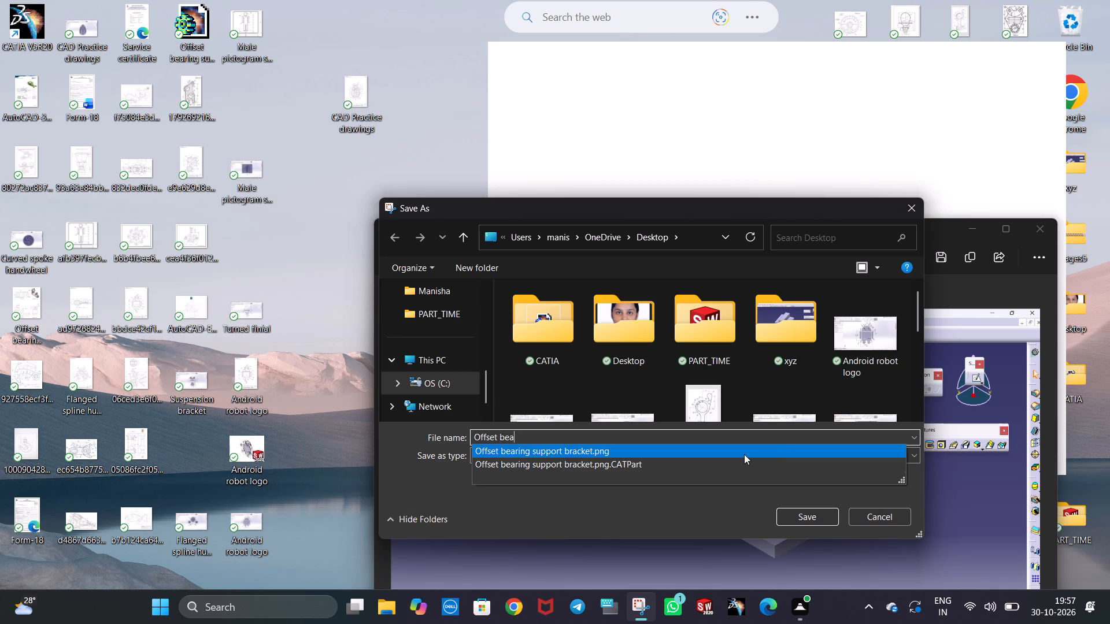
{"action": "left_click", "coordinate": [744, 454]}
{"action": "left_click", "coordinate": [635, 437]}
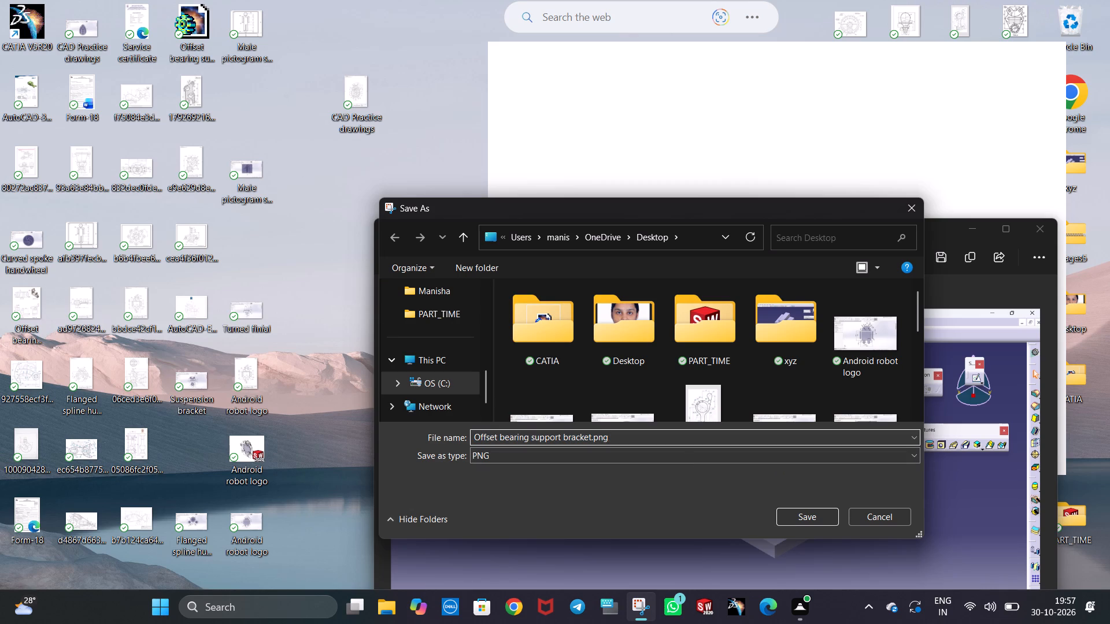
{"action": "key", "text": "BackSpace"}
{"action": "key", "text": "BackSpace"}
{"action": "key", "text": "BackSpace"}
{"action": "key", "text": "BackSpace"}
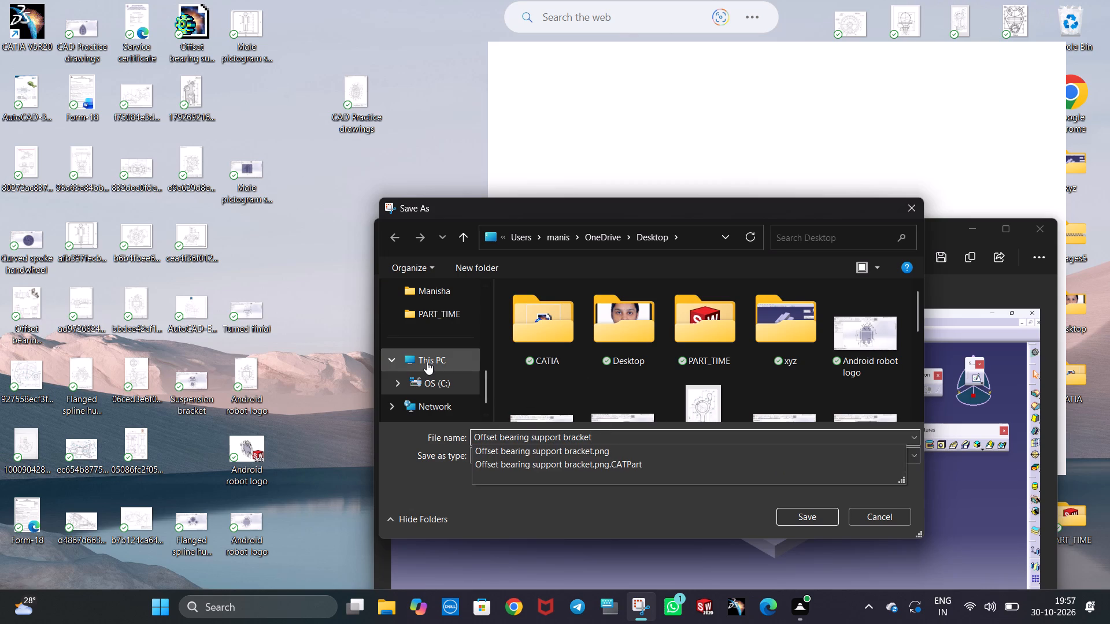
{"action": "scroll", "coordinate": [430, 354], "scroll_direction": "up", "scroll_amount": 3}
{"action": "left_click", "coordinate": [445, 302]}
{"action": "left_click", "coordinate": [440, 311]}
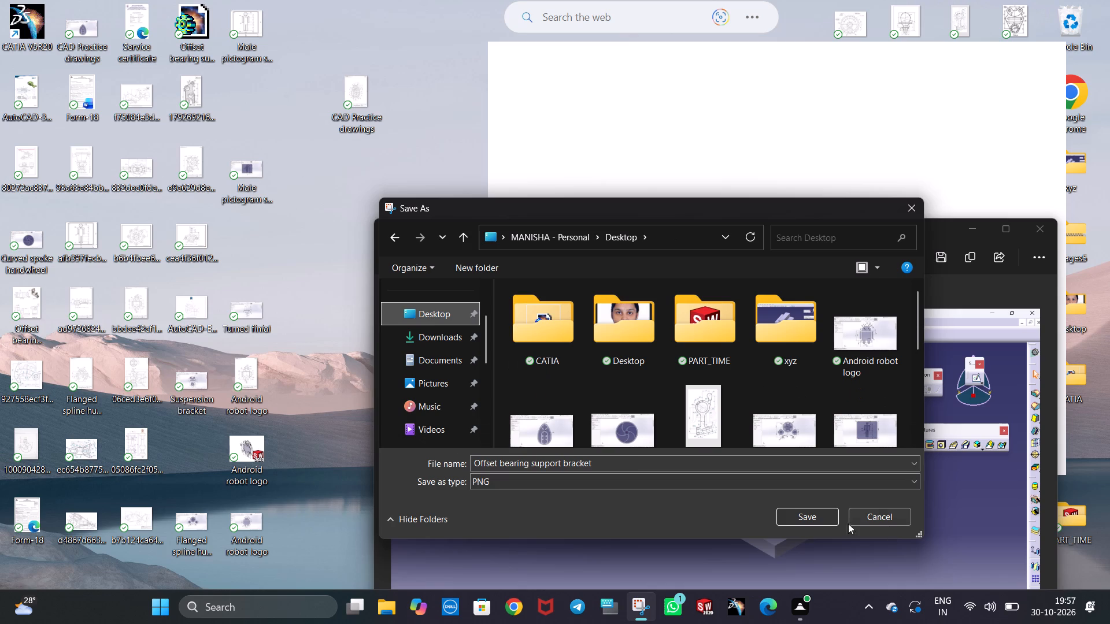
{"action": "left_click", "coordinate": [792, 514]}
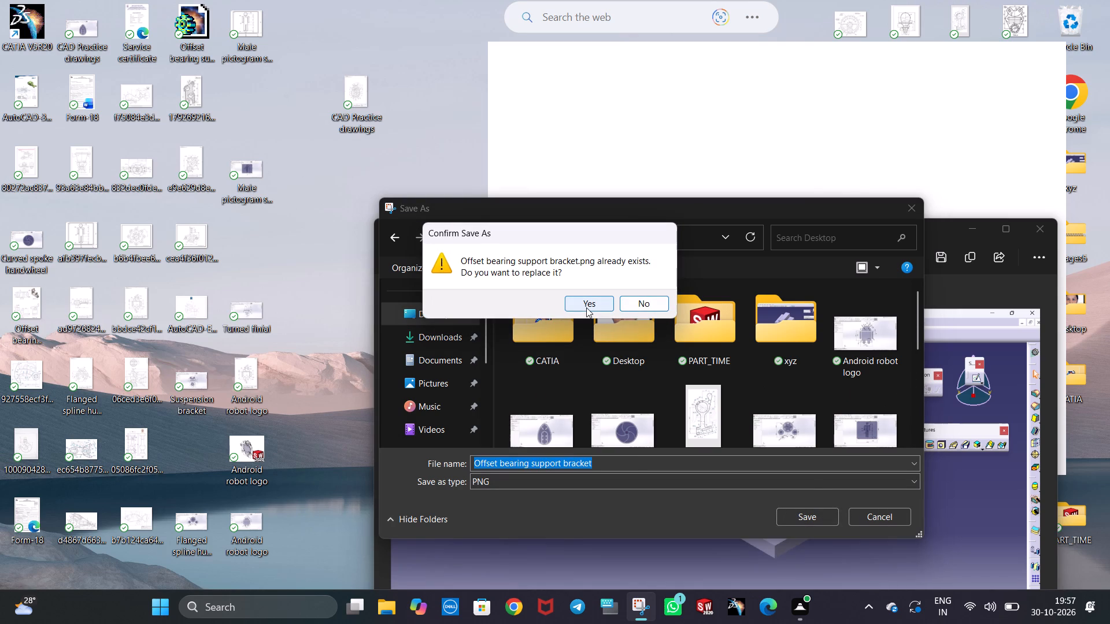
{"action": "left_click", "coordinate": [586, 307]}
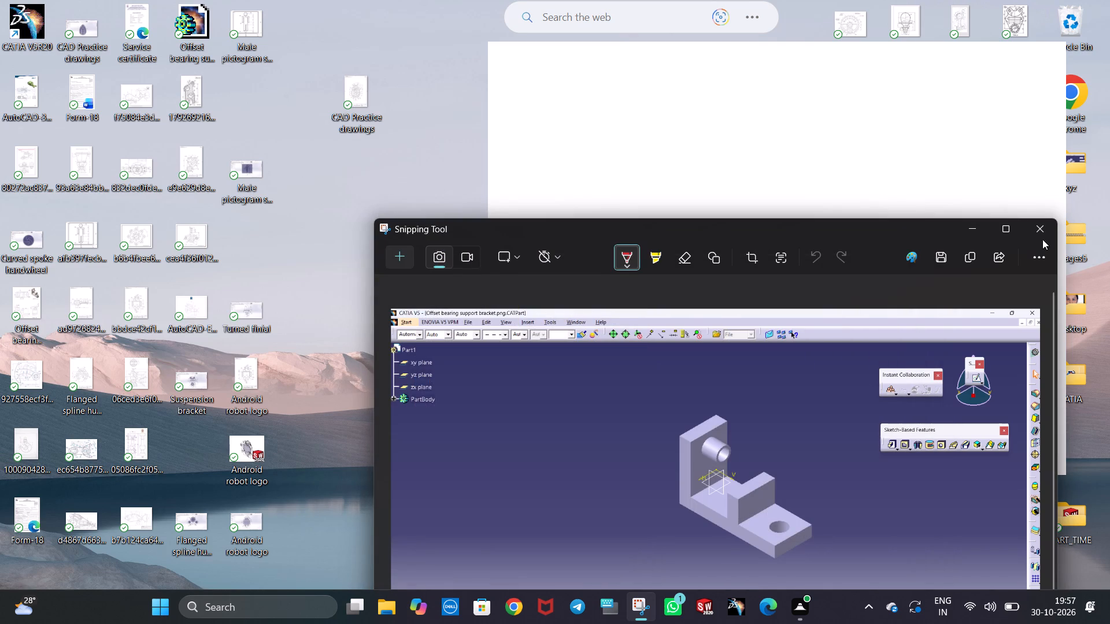